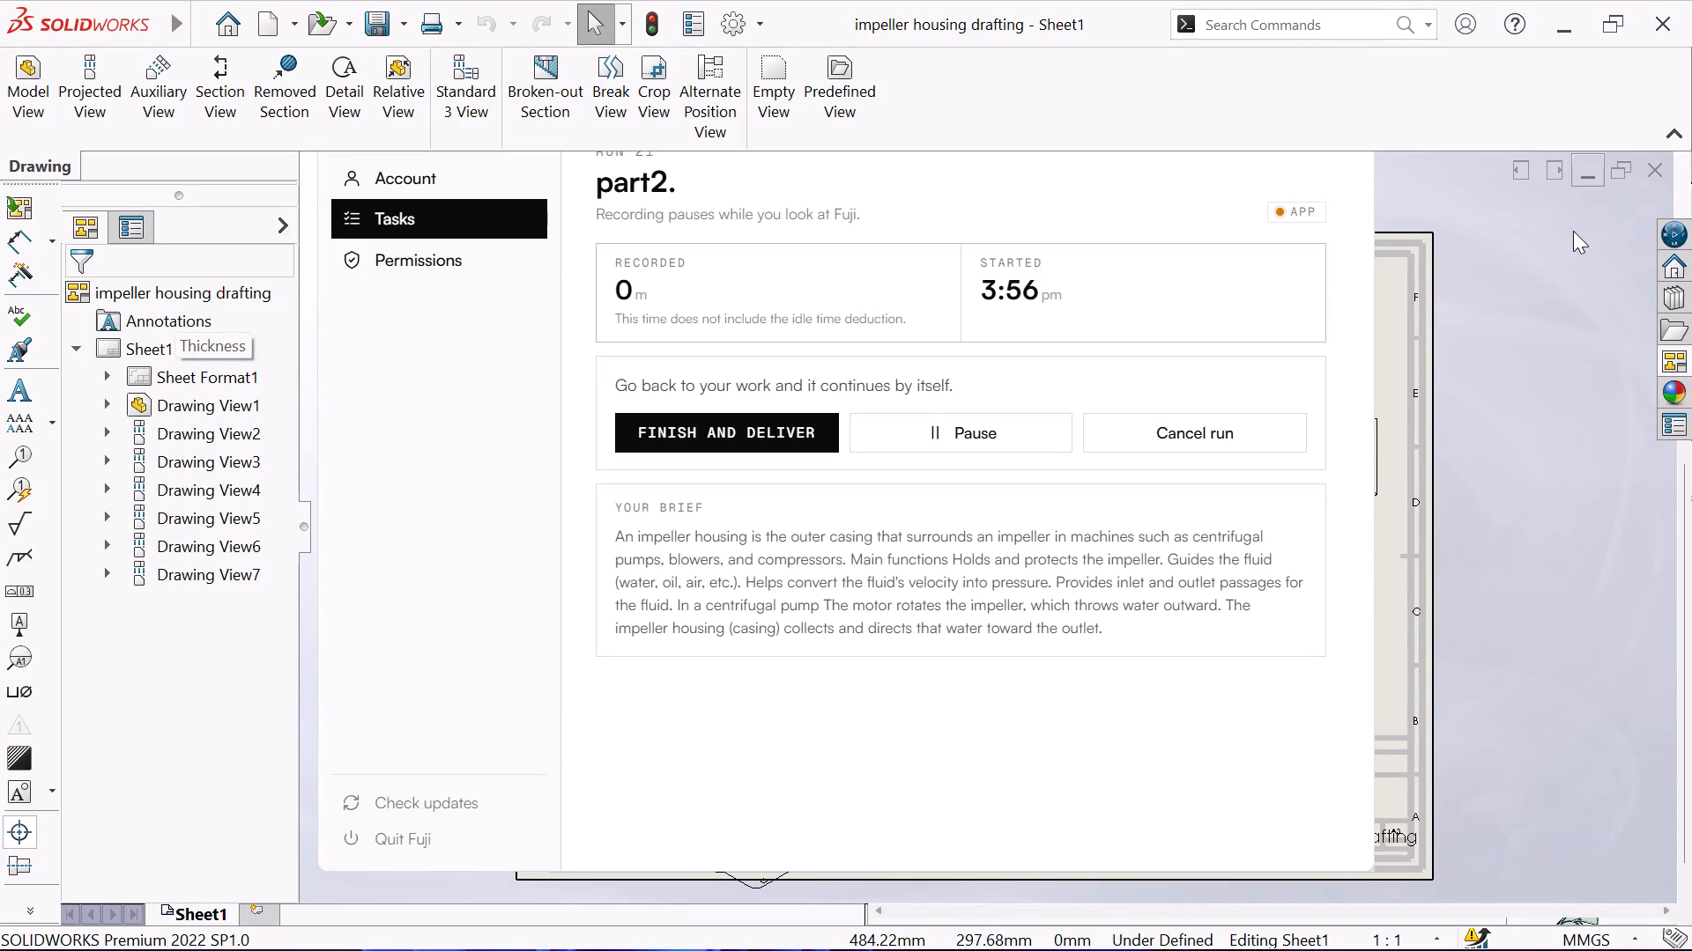
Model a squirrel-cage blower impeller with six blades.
Close the impeller housing drafting drawing and return to the impeller housing part in isometric view.
scroll(1573, 231, "up", 1)
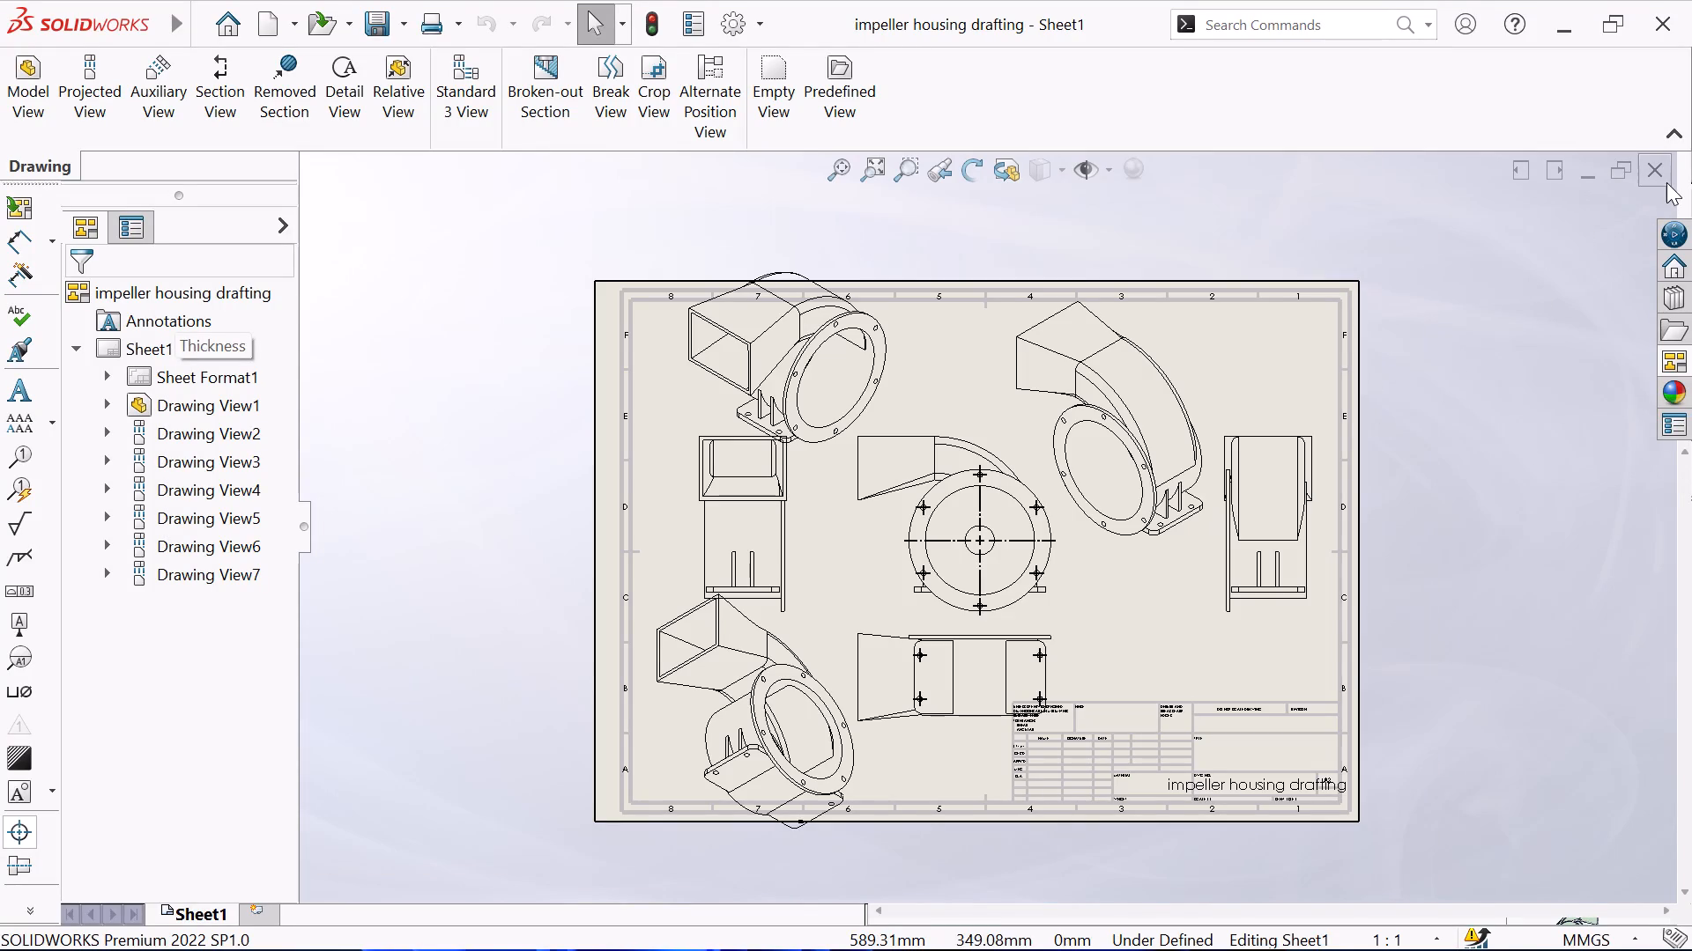
left_click(1665, 174)
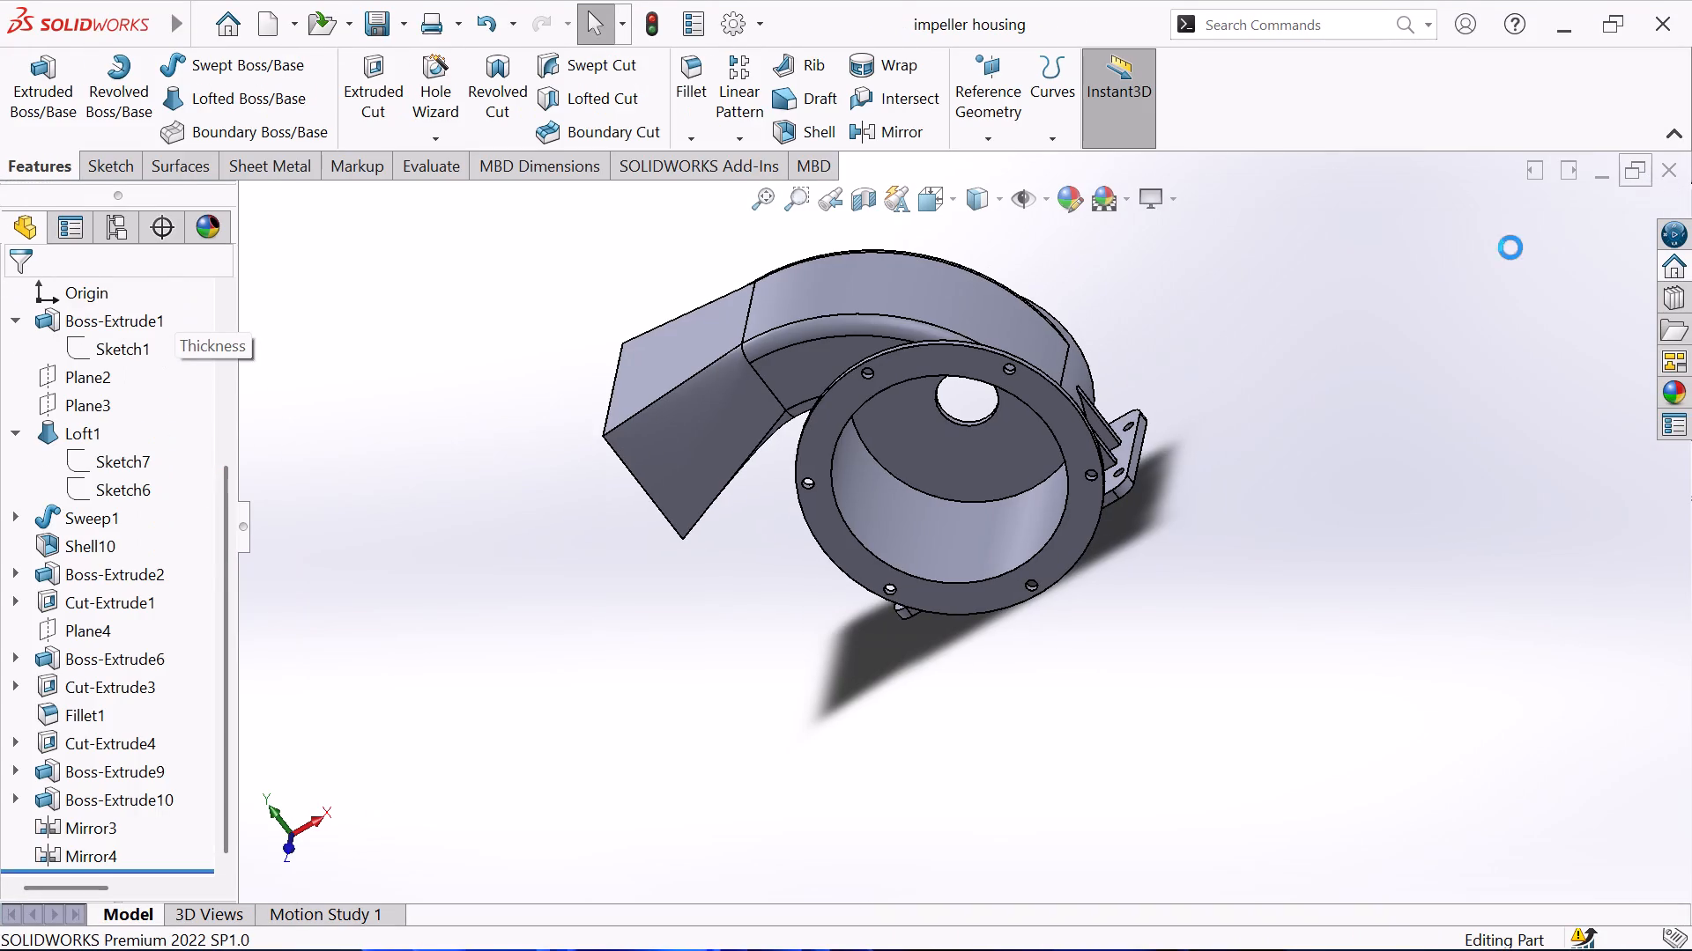
scroll(1296, 504, "up", 1)
middle_click_drag(1296, 504, 1324, 493)
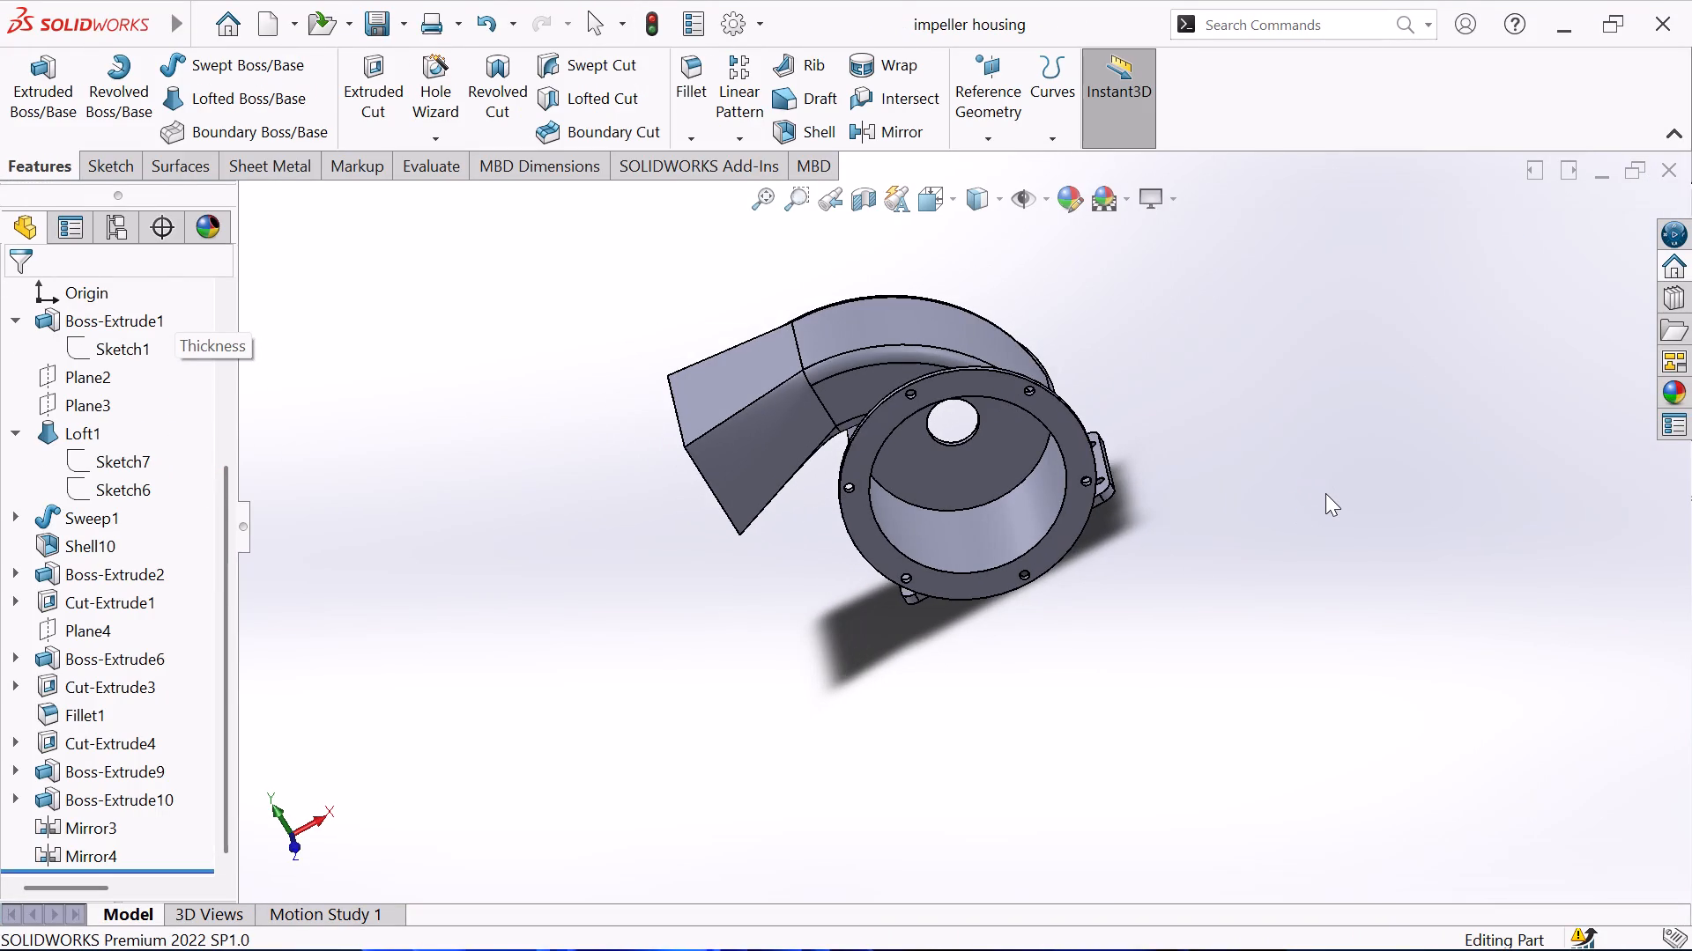
key("ctrl+7")
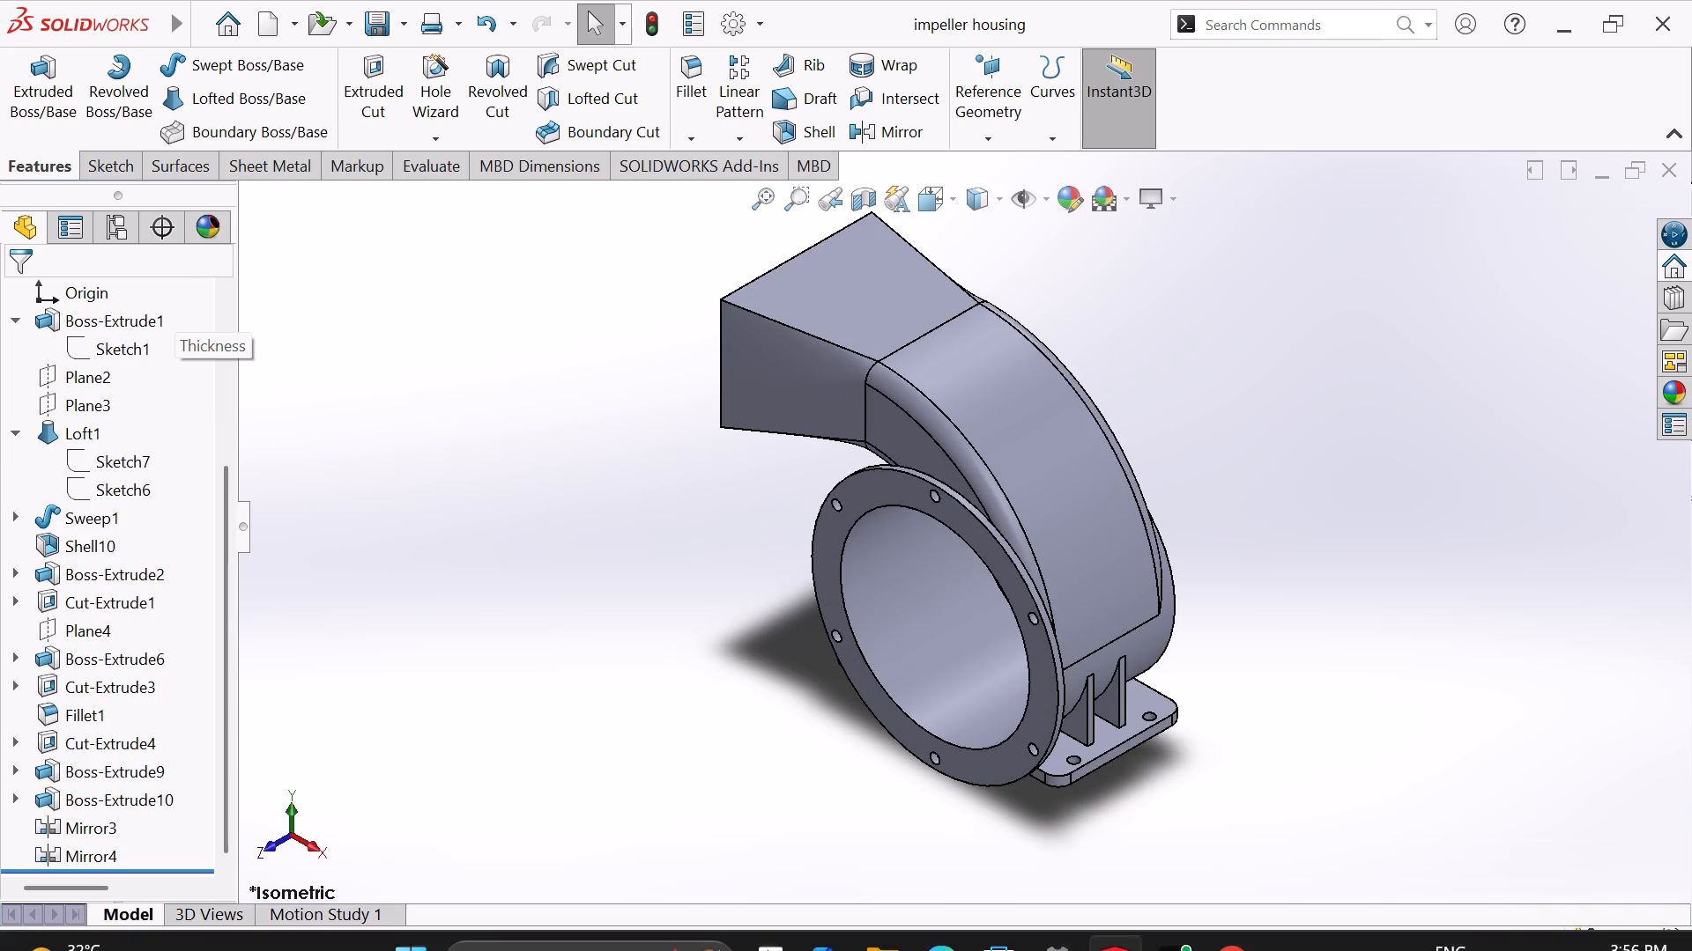
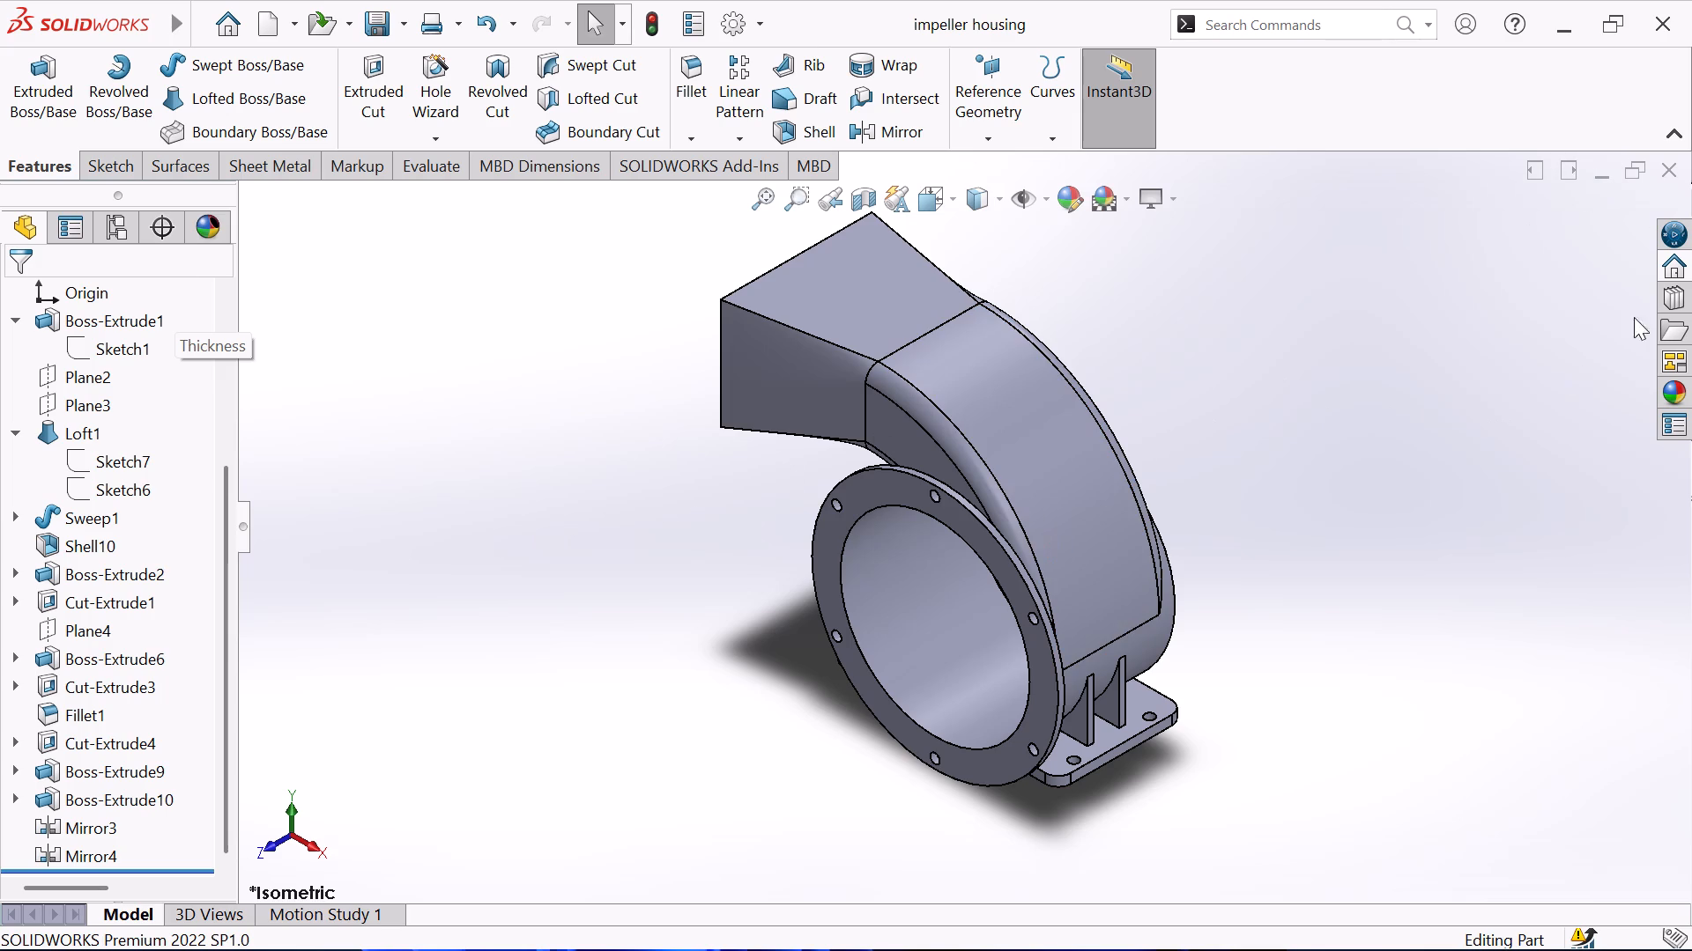
Minimize the impeller housing part window.
left_click(1601, 167)
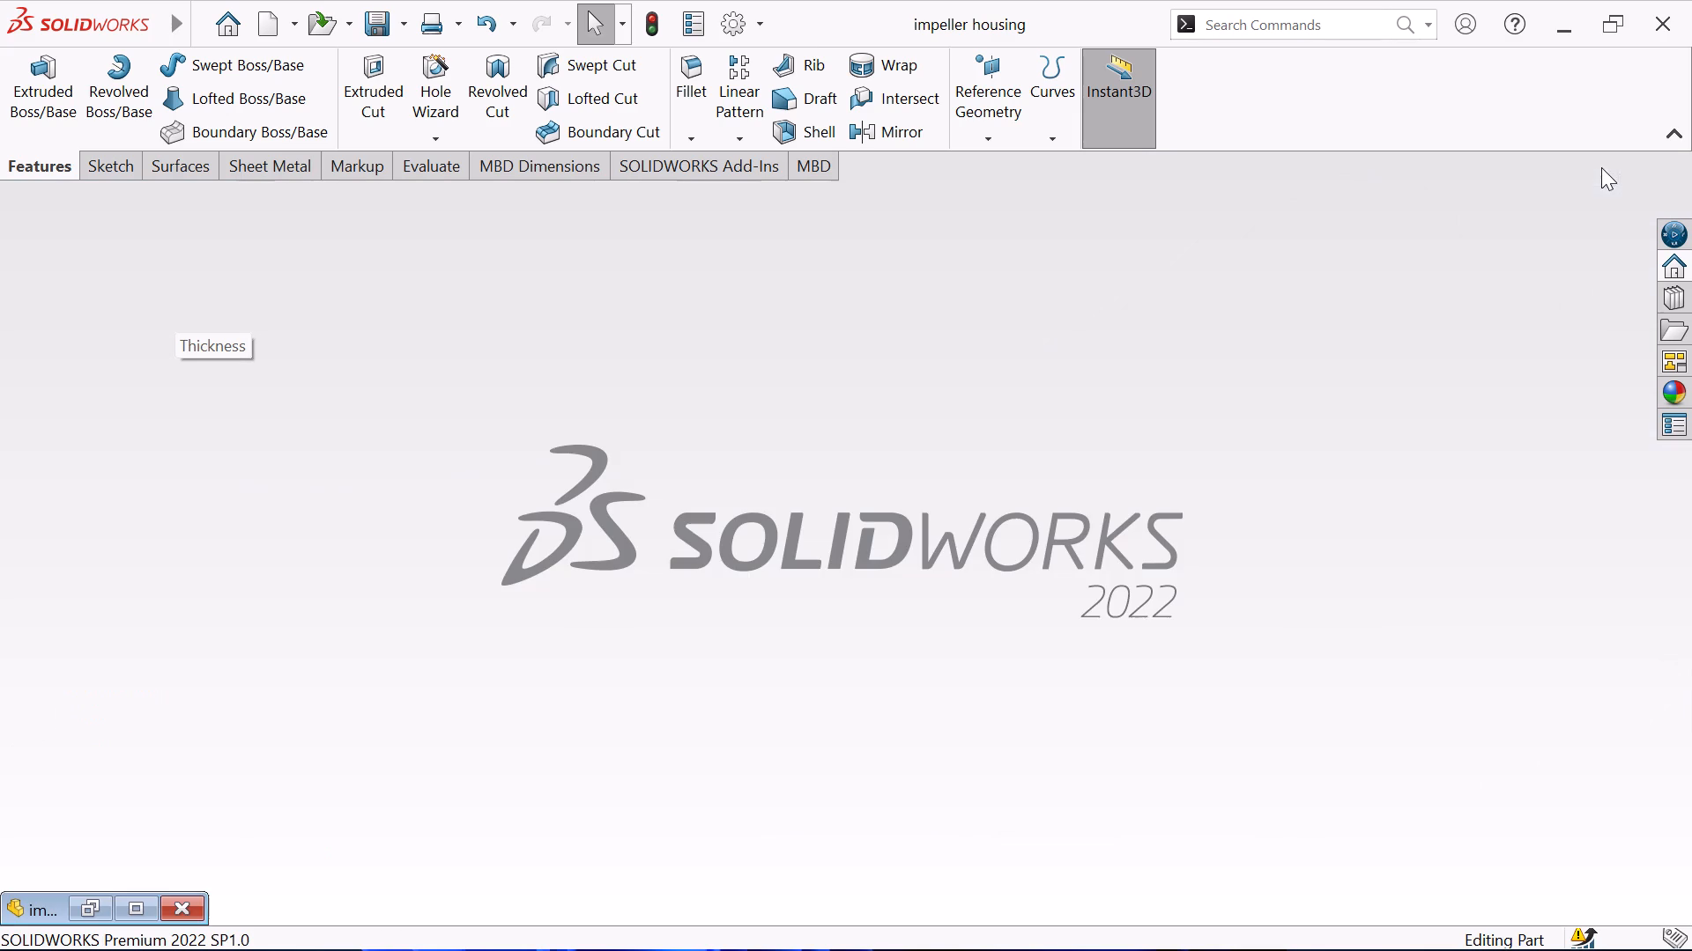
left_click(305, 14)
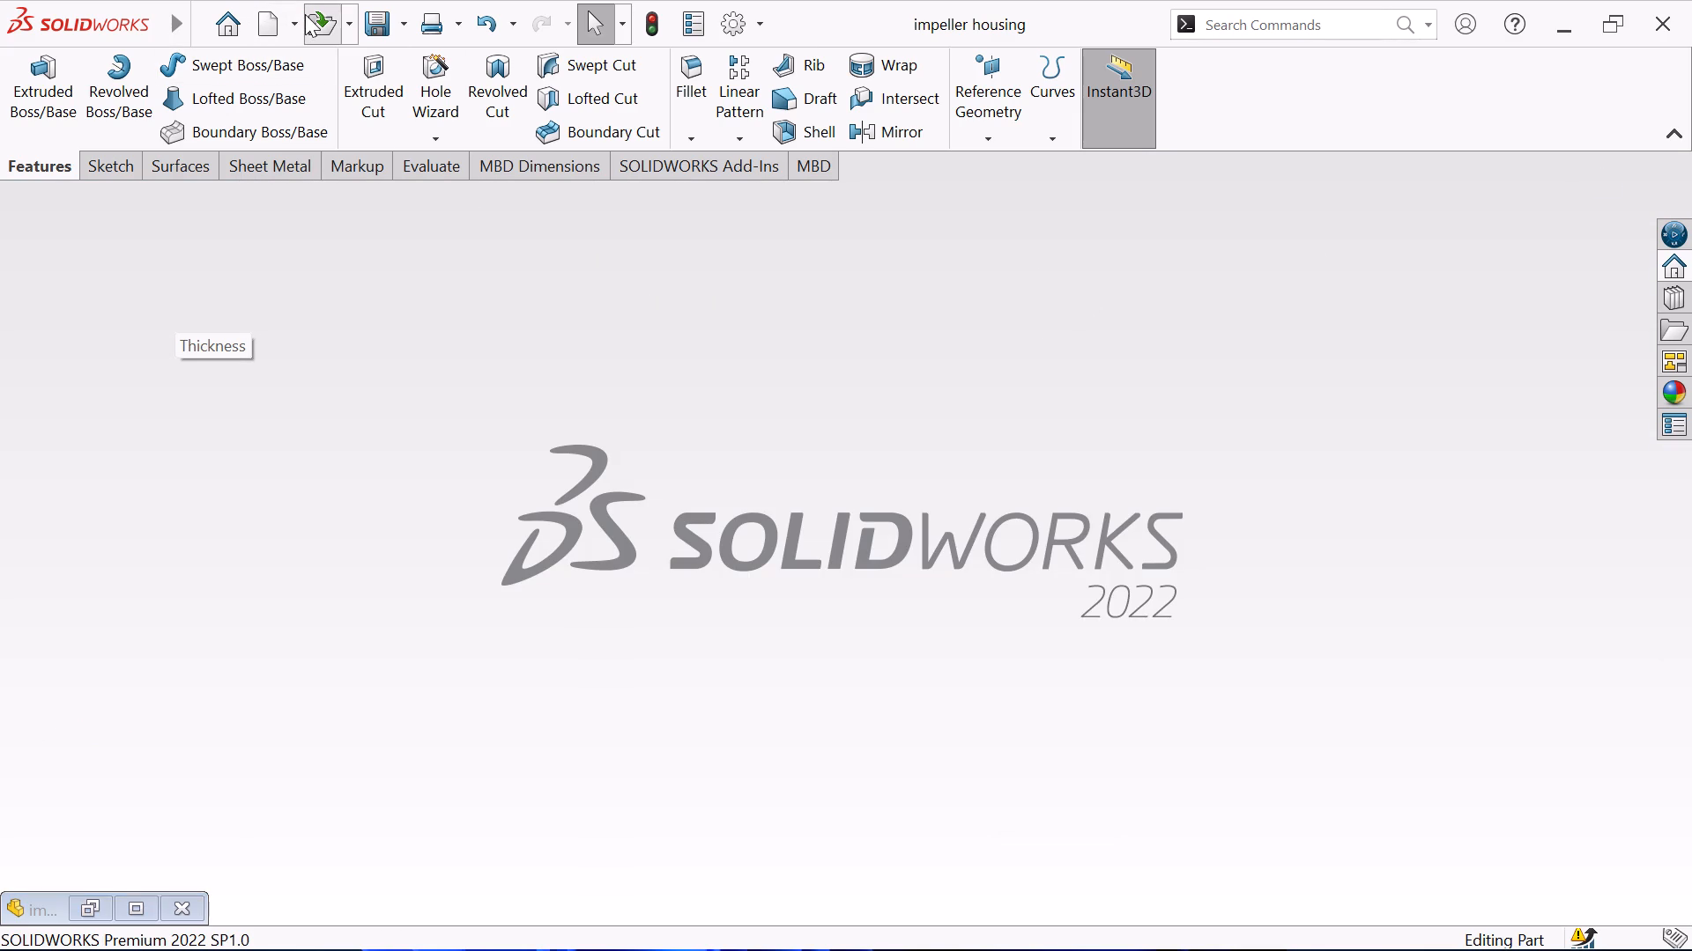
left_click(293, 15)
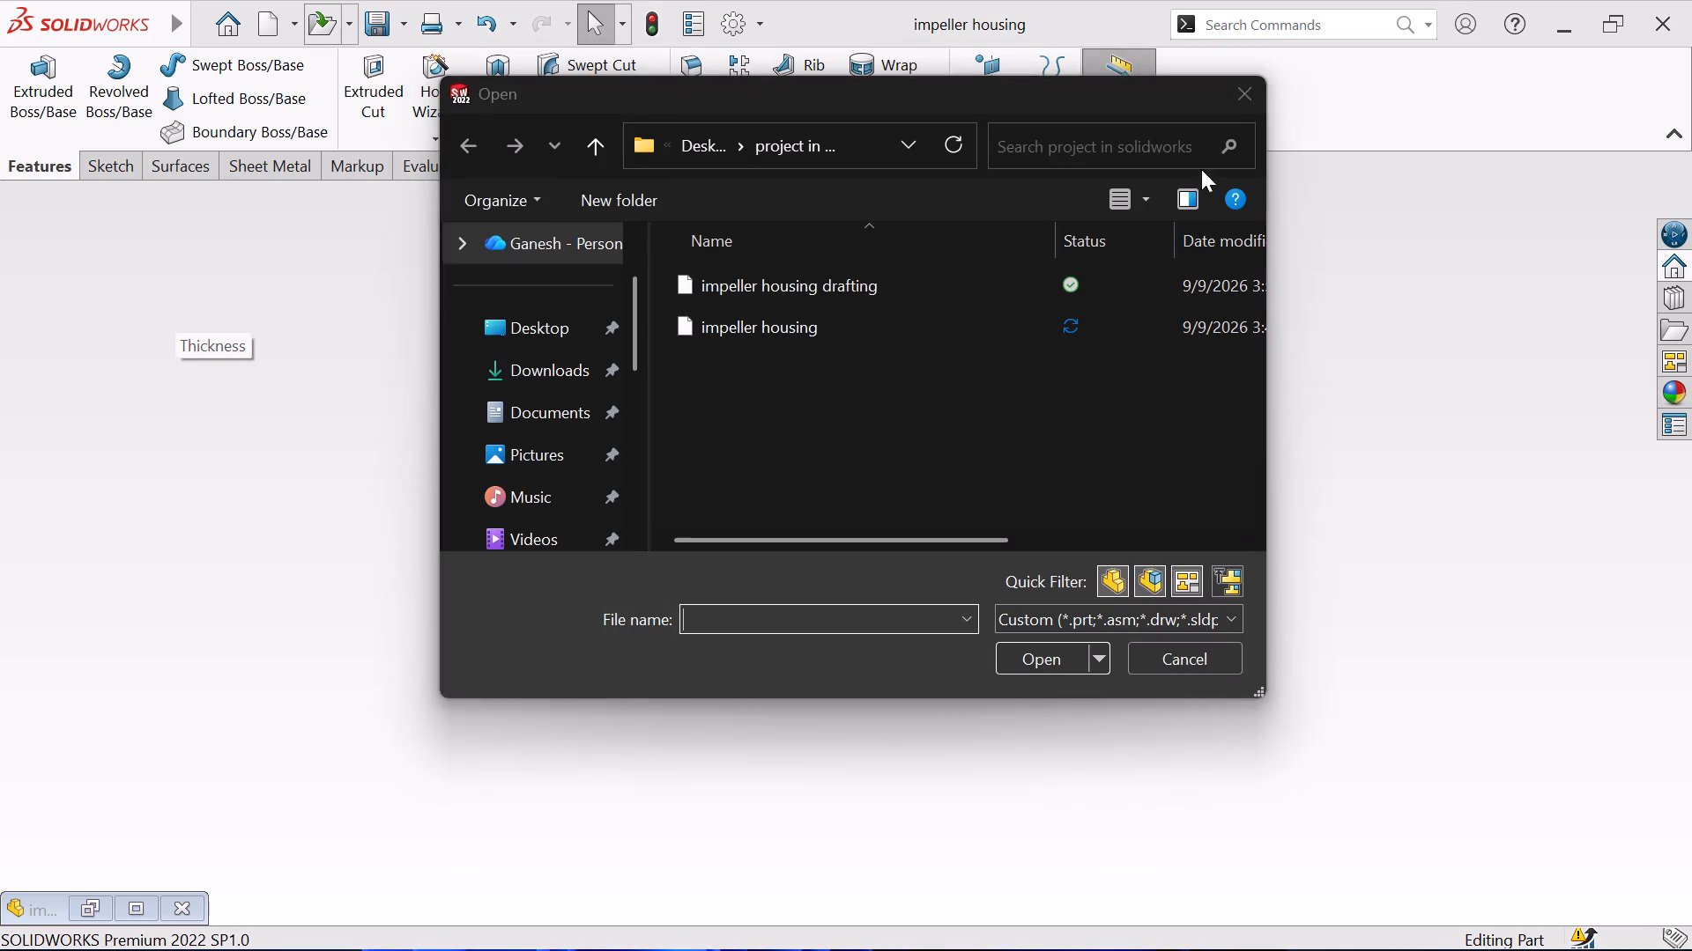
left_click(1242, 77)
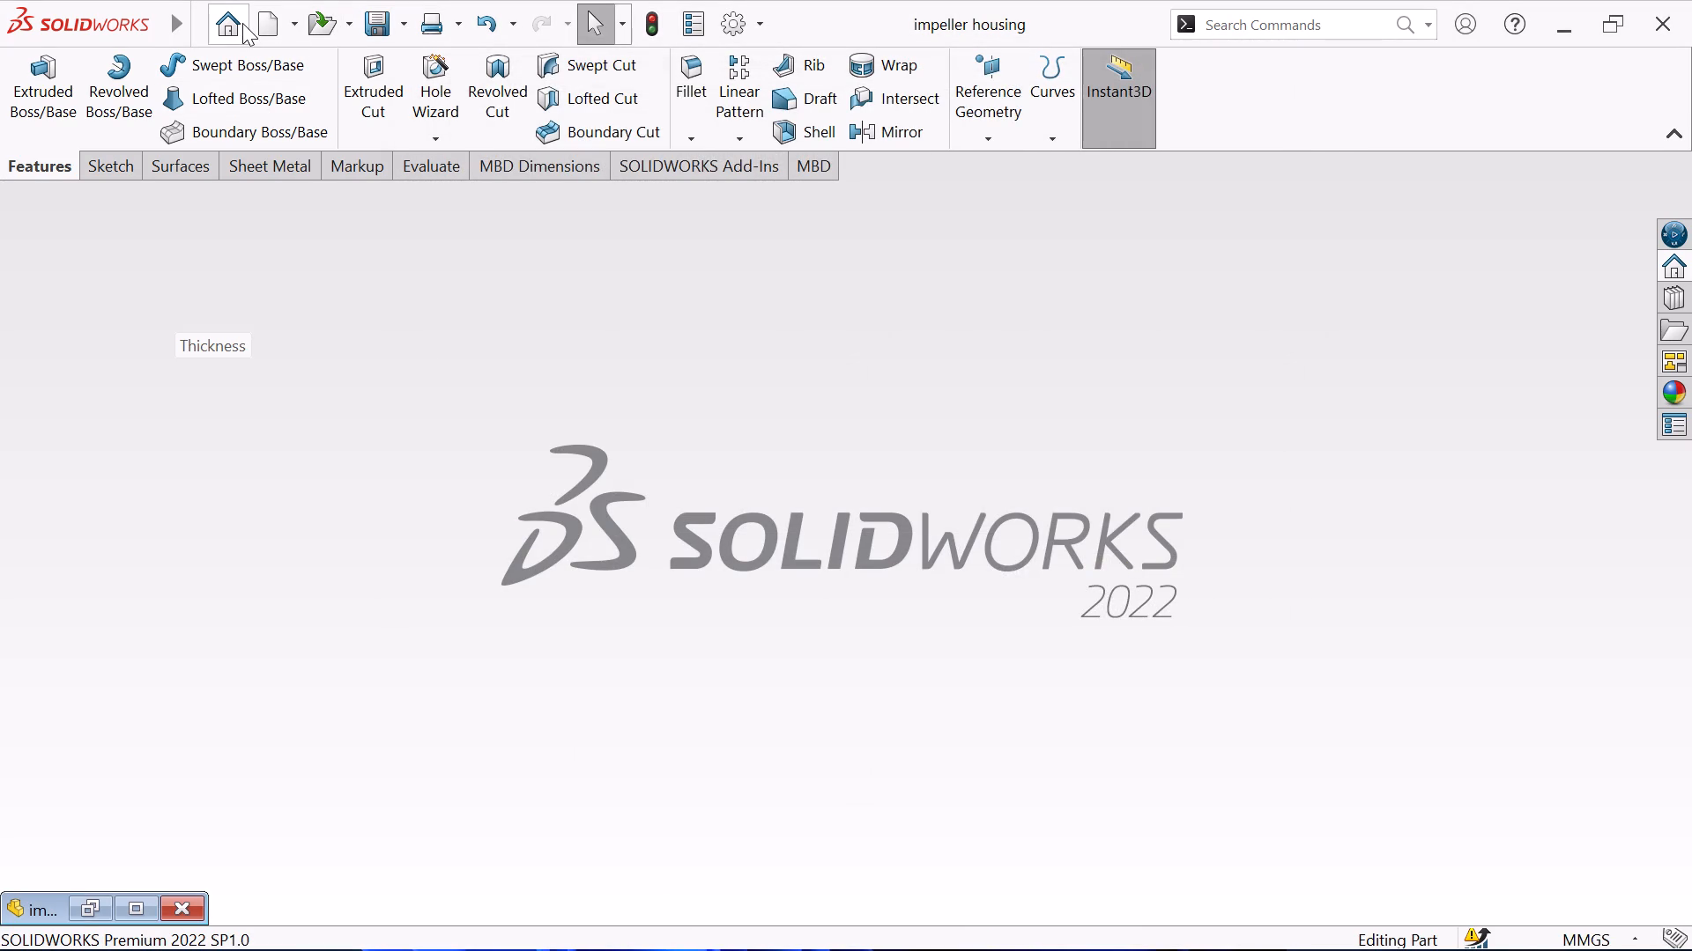
Create a new part document.
left_click(295, 32)
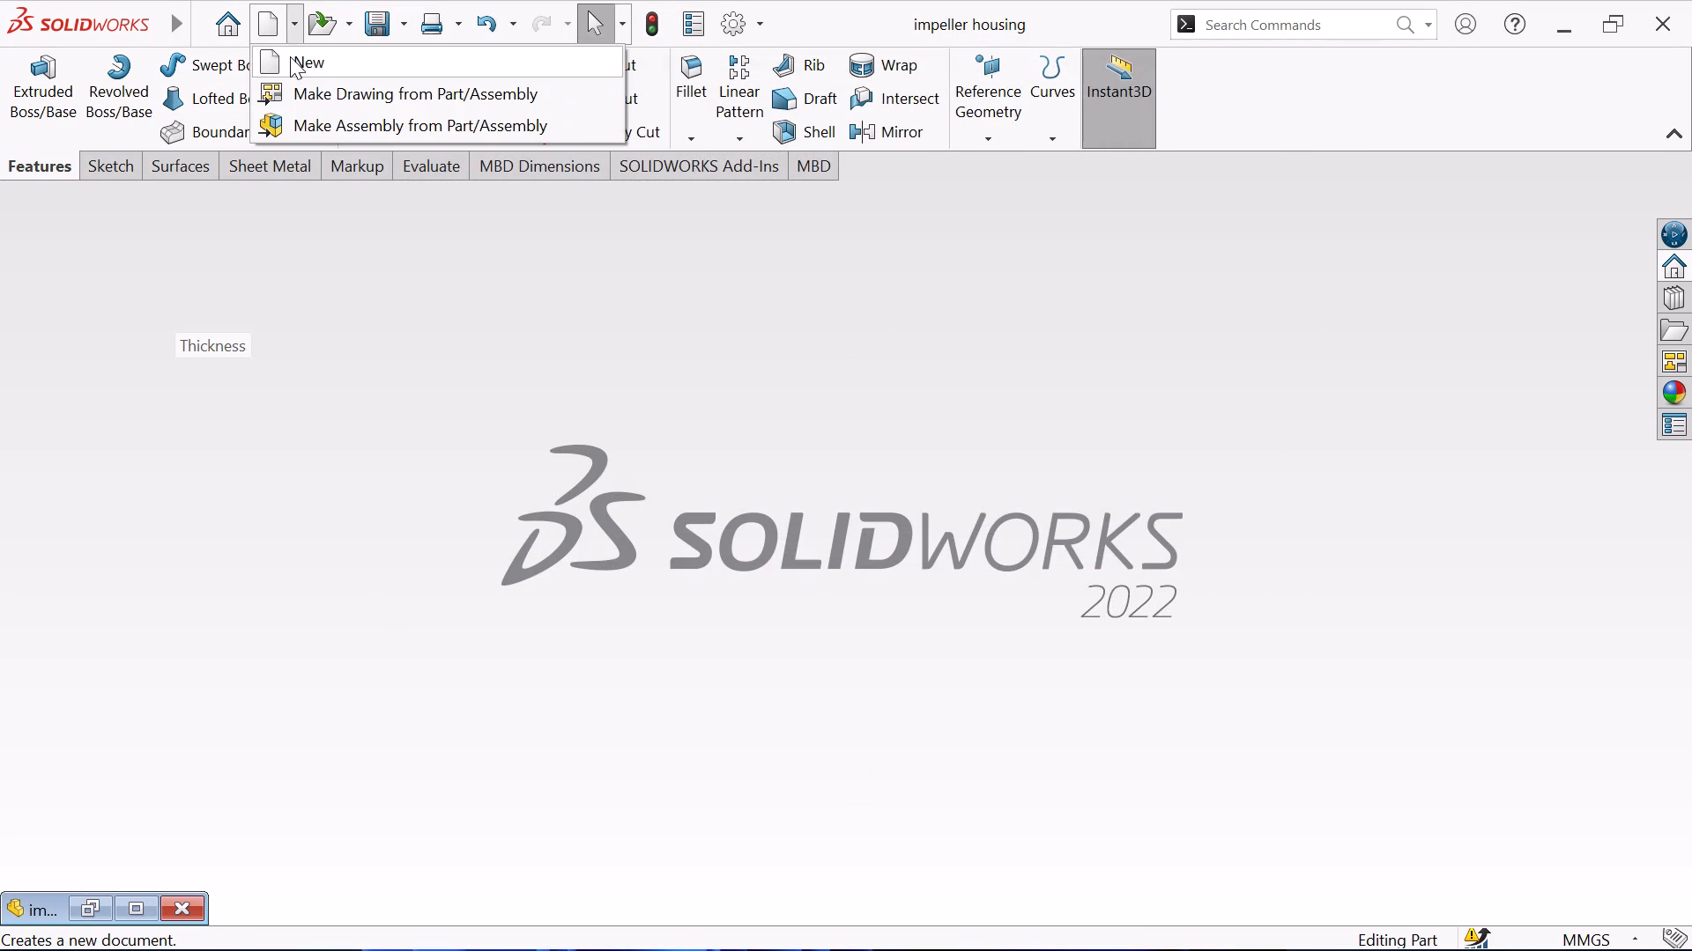
left_click(290, 56)
left_click(1022, 842)
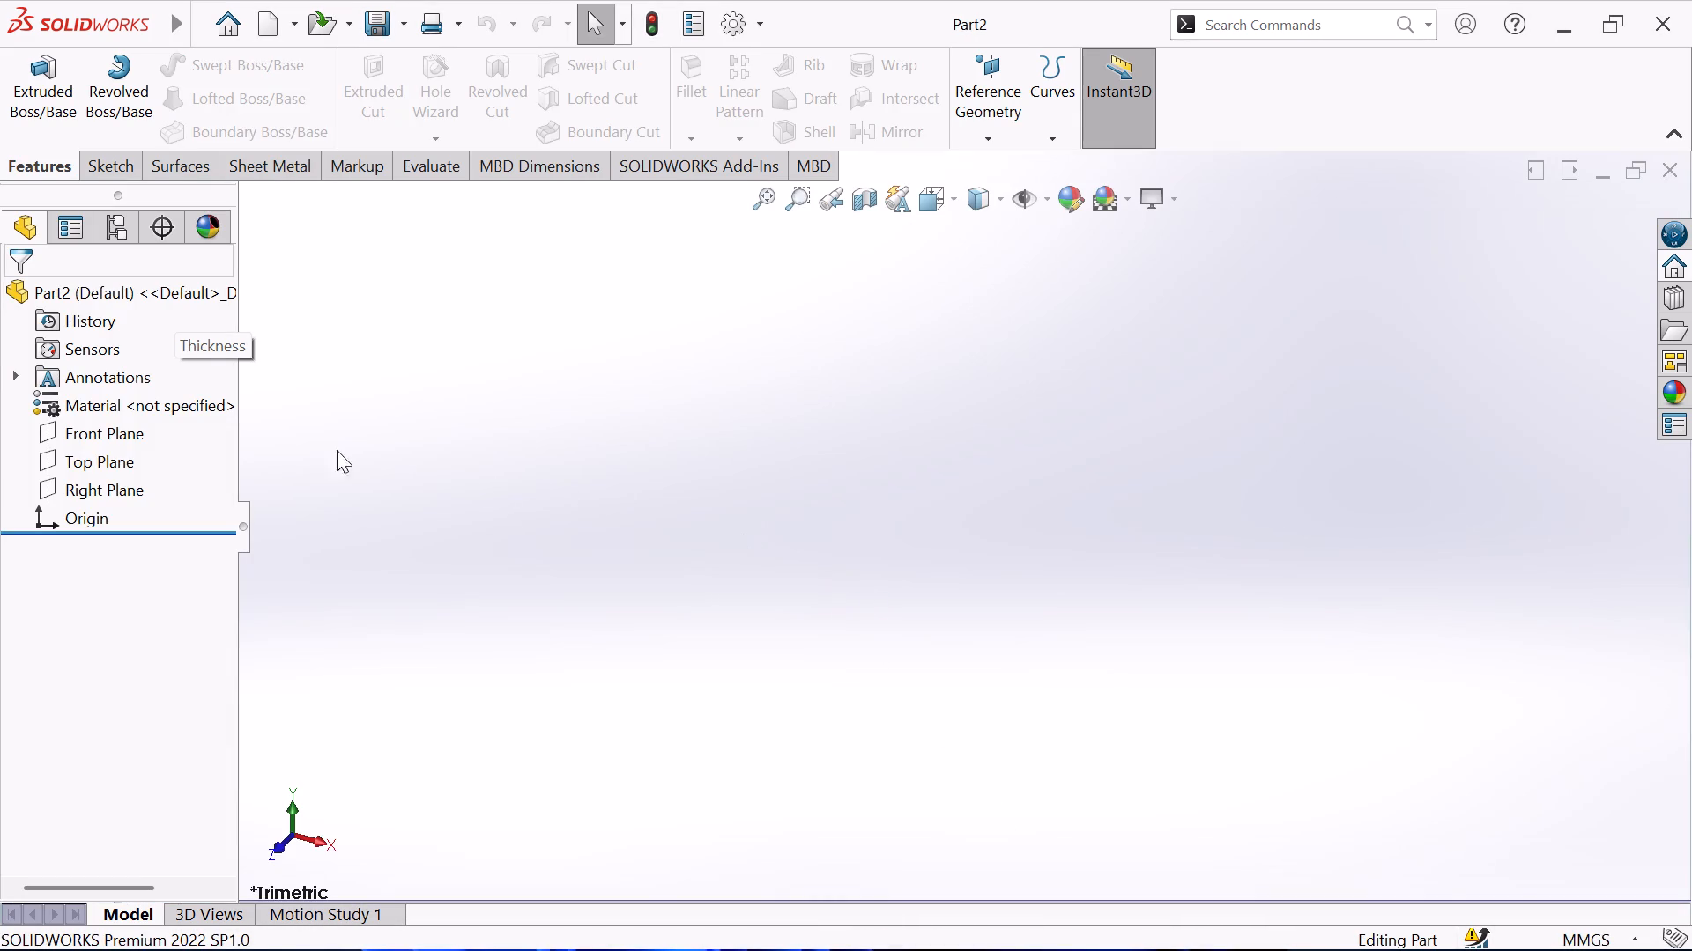
Sketch a circle with a radius of about 49 mm on the Front Plane, centred on the origin.
left_click(83, 433)
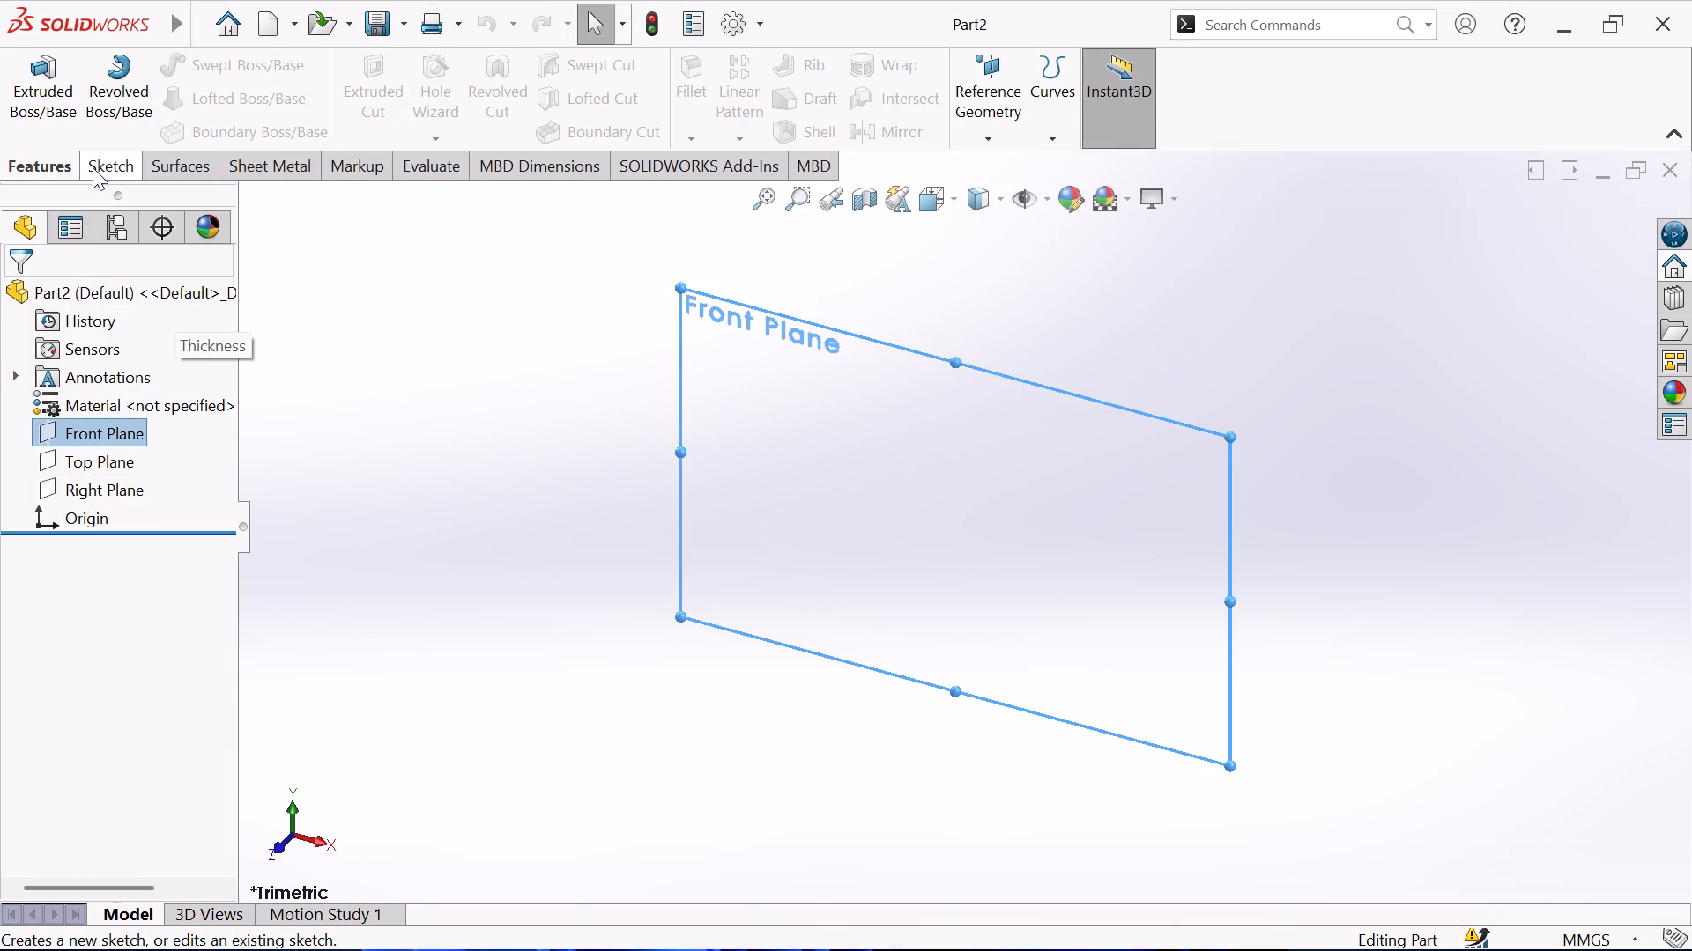
left_click(106, 160)
left_click(41, 74)
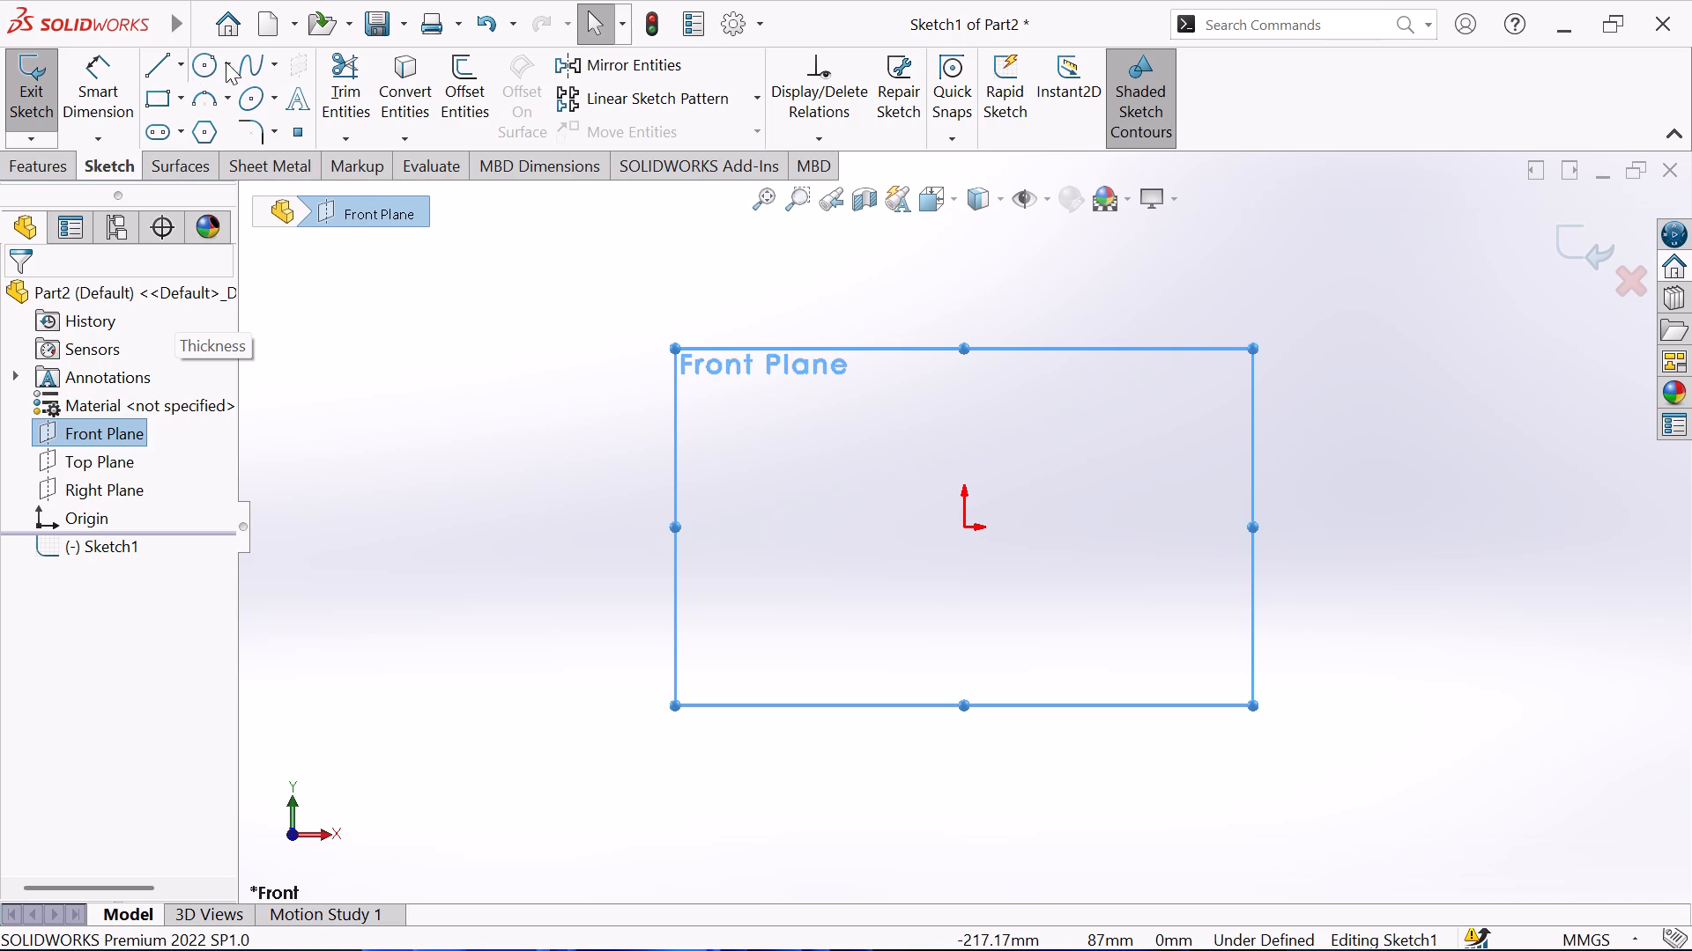
left_click(203, 63)
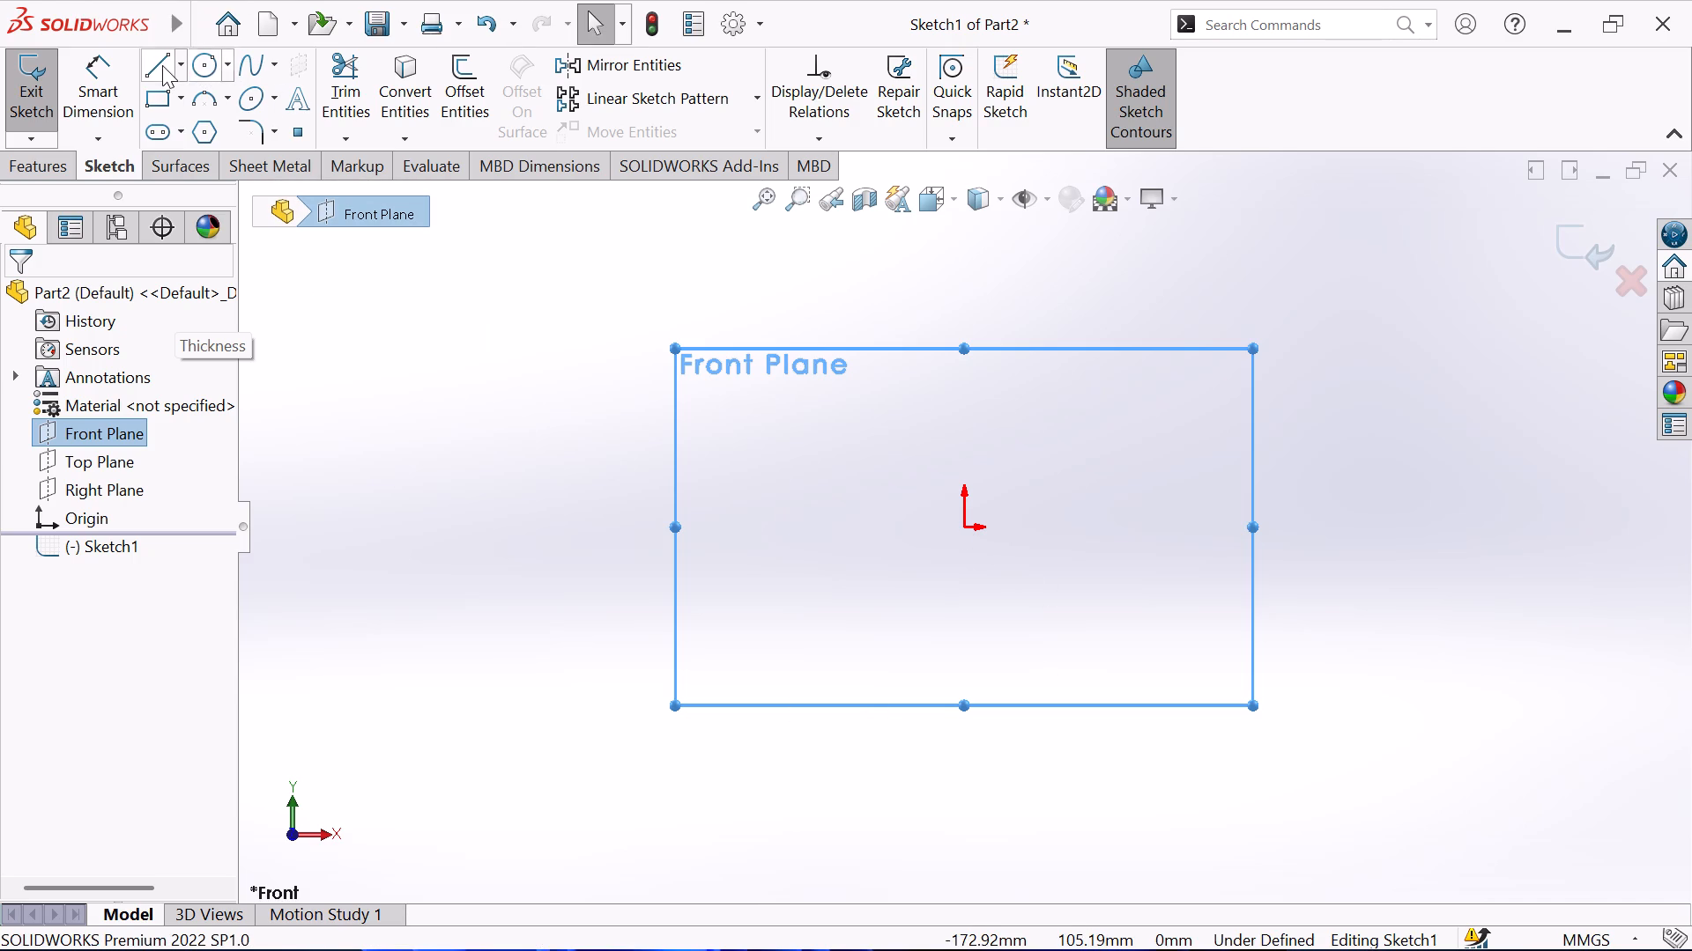
left_click(199, 62)
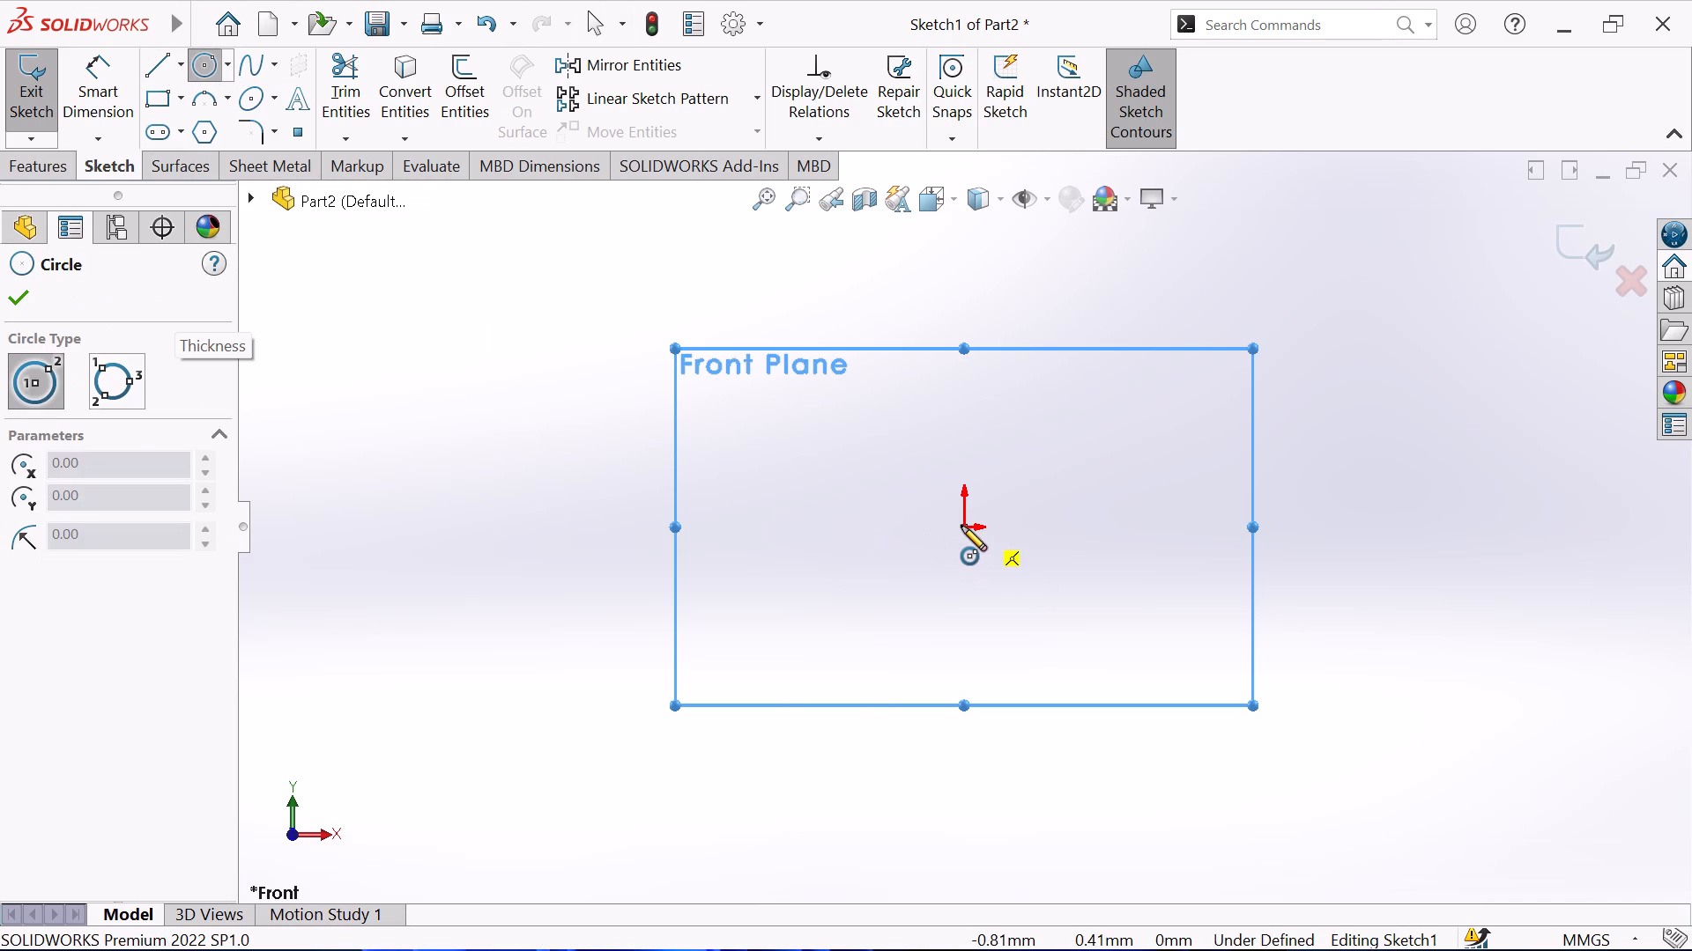
left_click(961, 526)
left_click(994, 370)
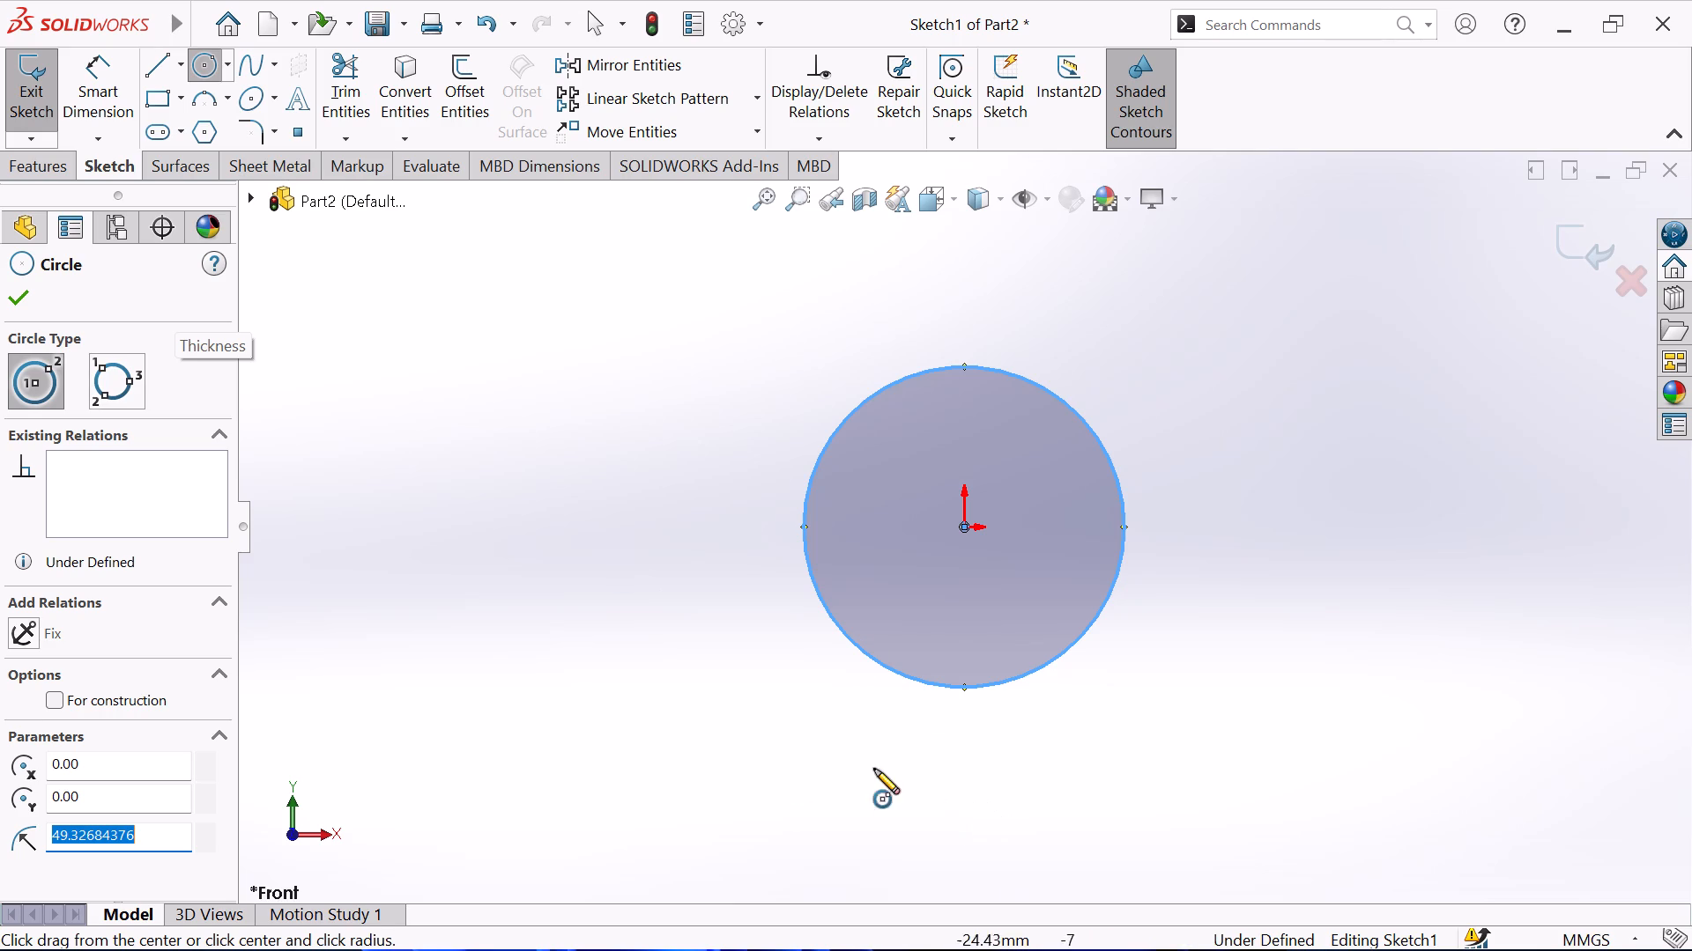
Dimension the circle's diameter and set it to 78 mm.
left_click(122, 81)
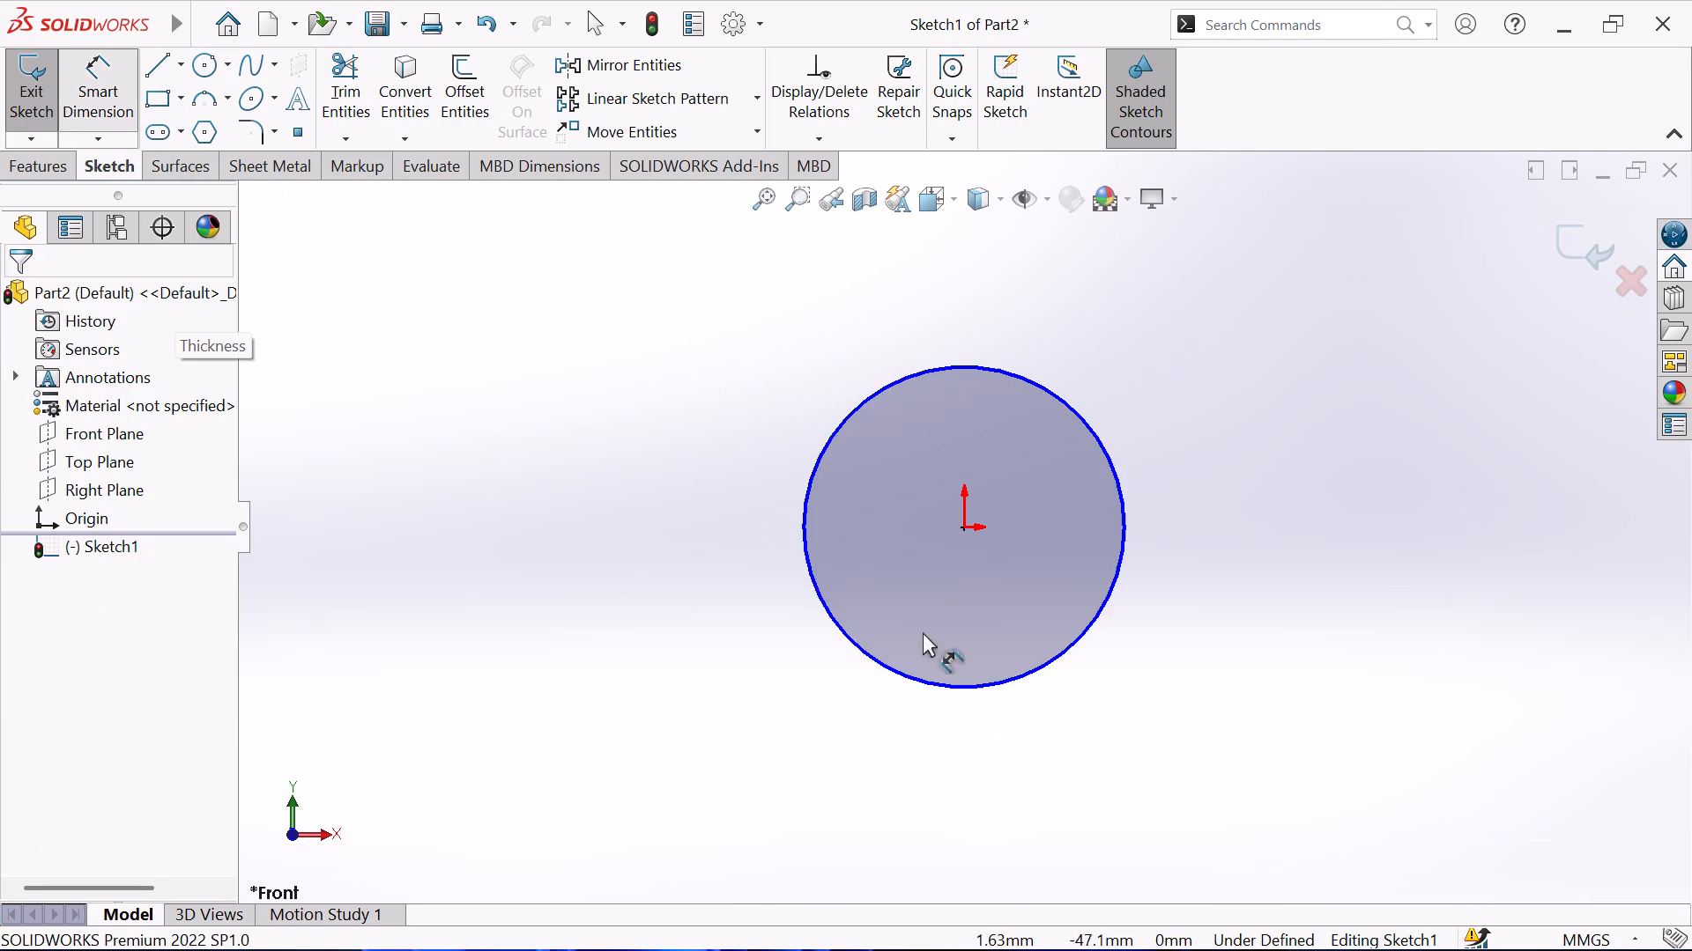
left_click(806, 505)
left_click(715, 568)
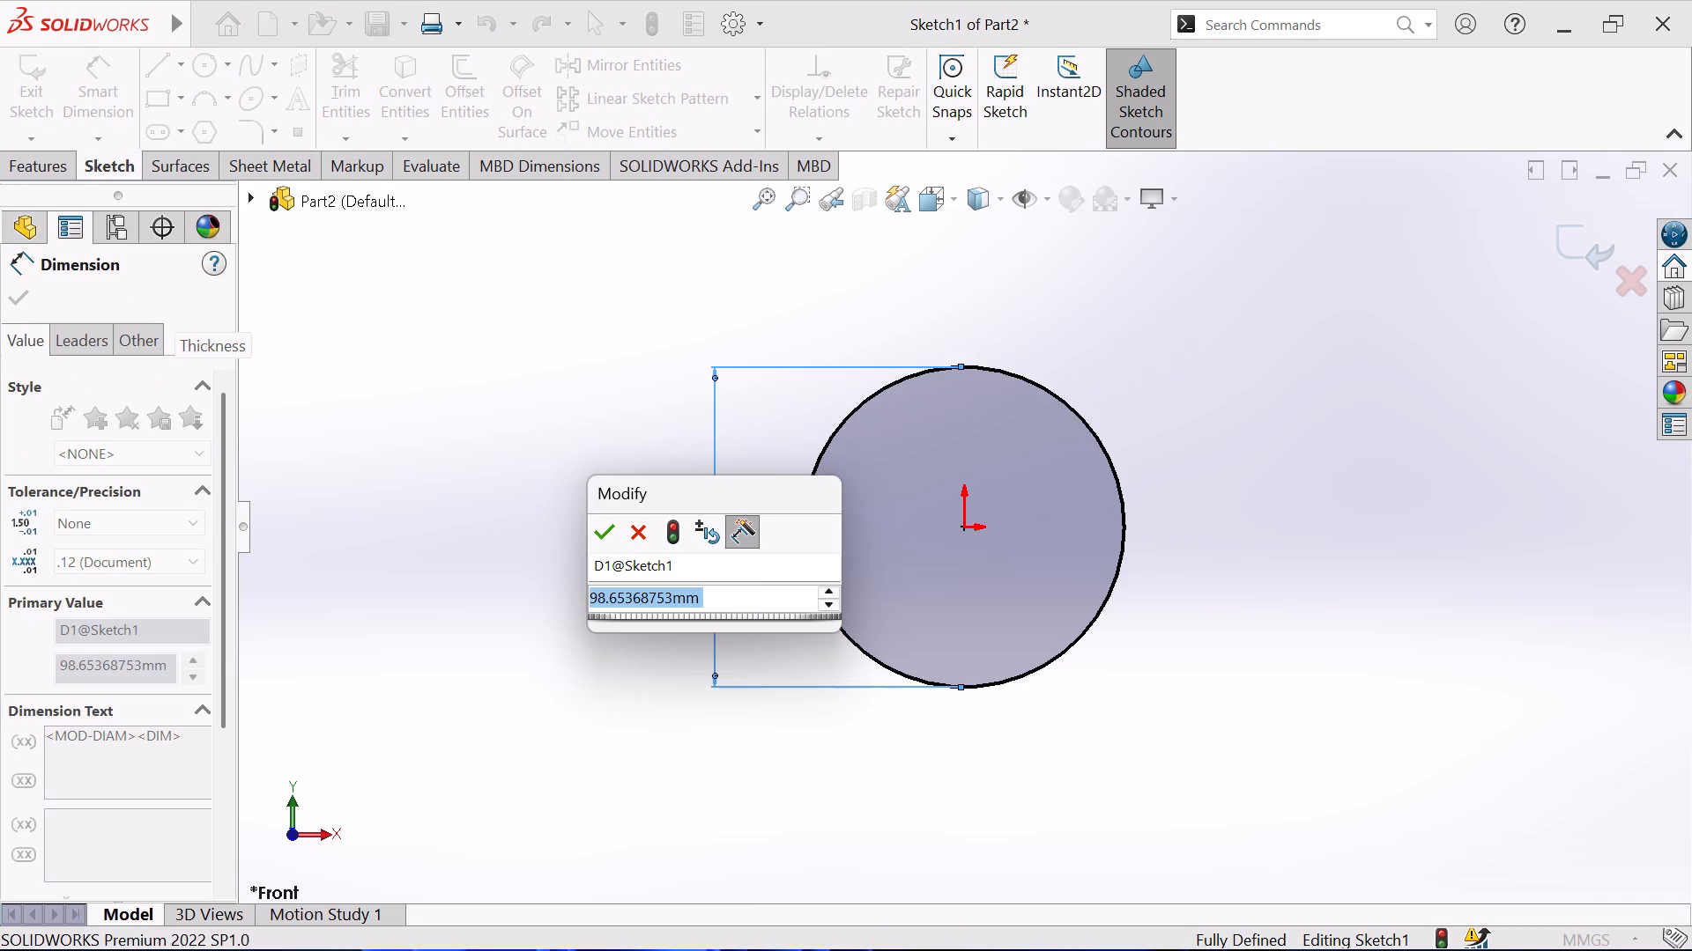
type("78")
key("Return")
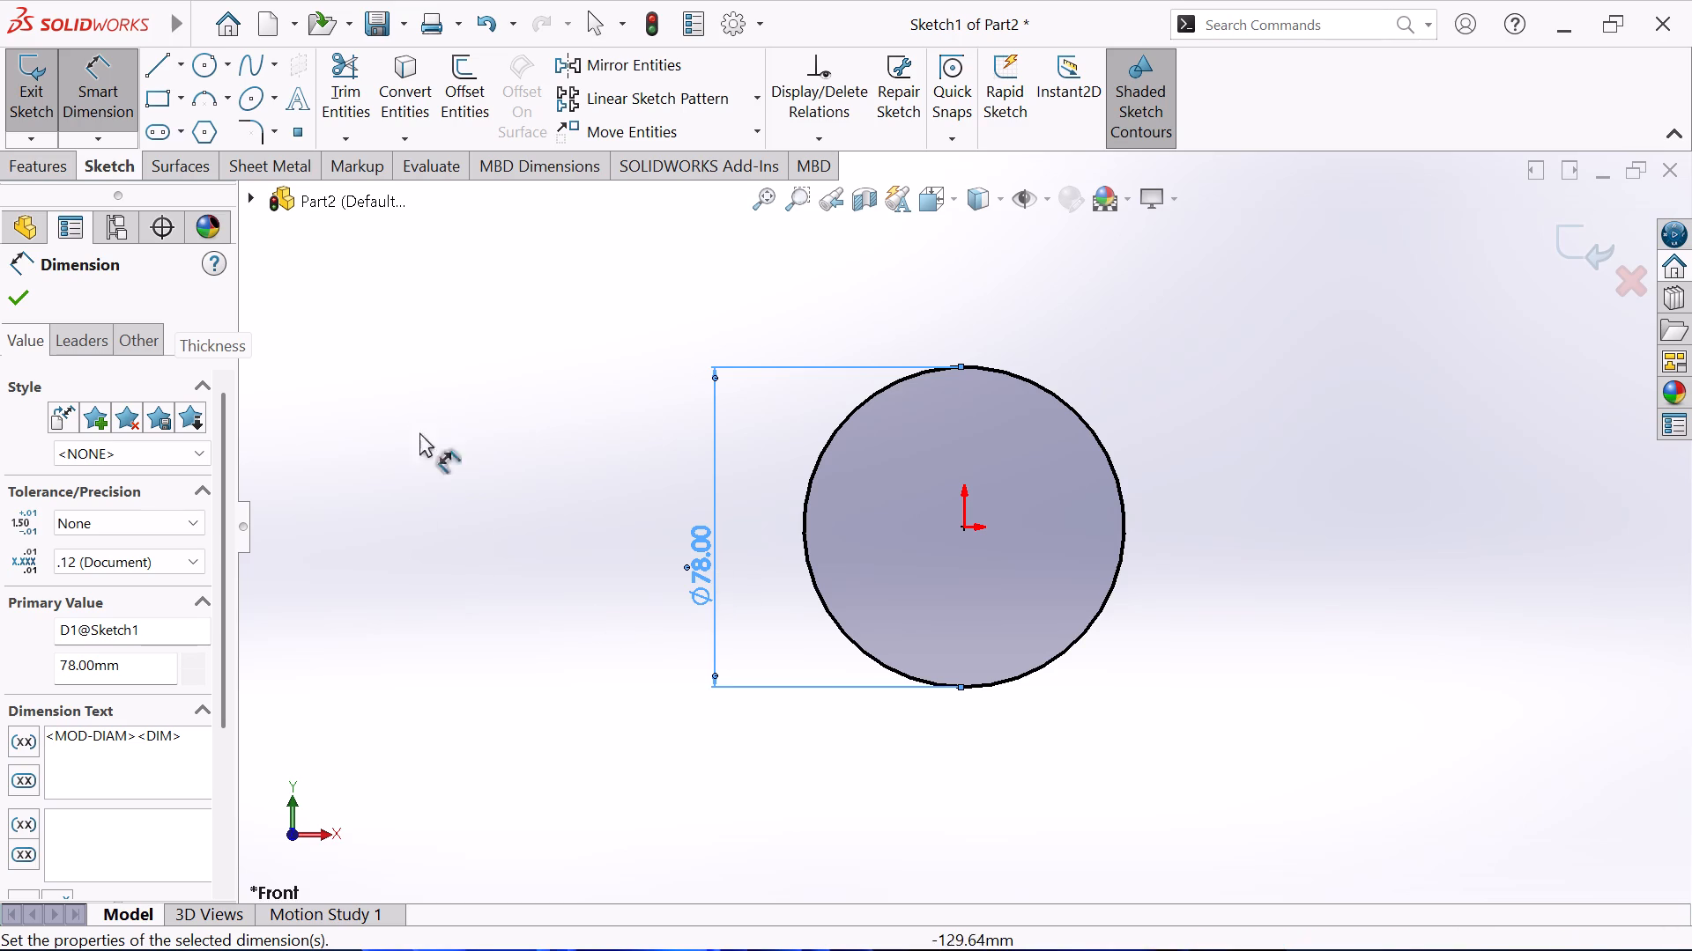
left_click(27, 307)
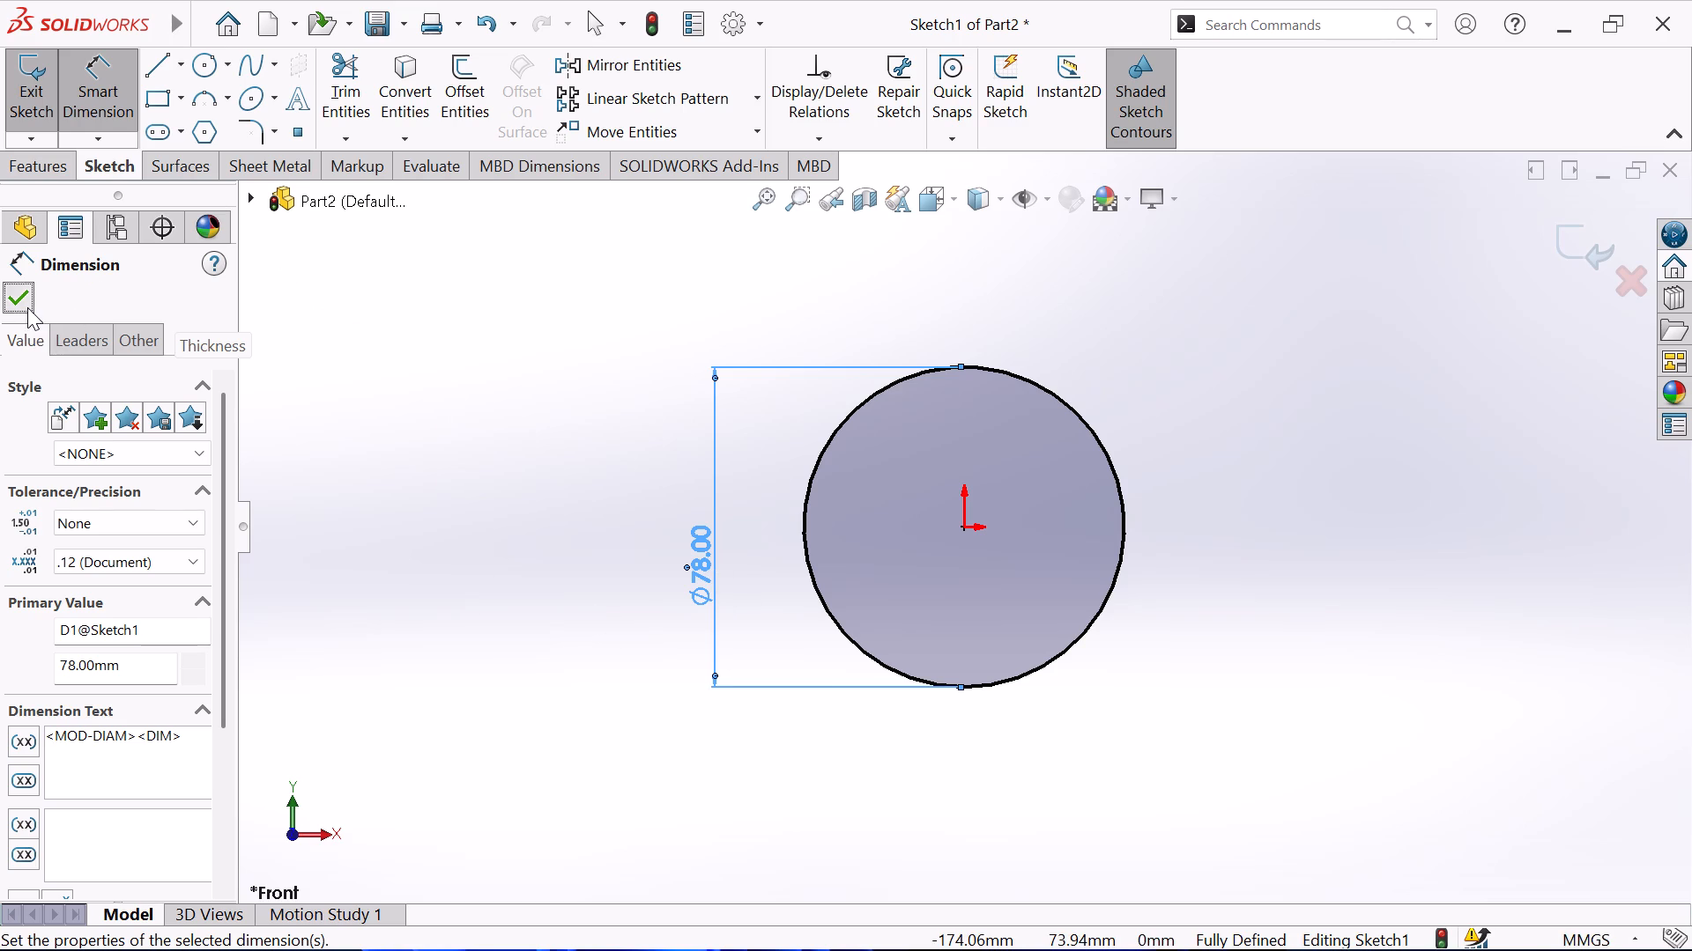
Extrude the circle as a boss with a blind depth of 2 mm.
left_click(56, 177)
left_click(49, 95)
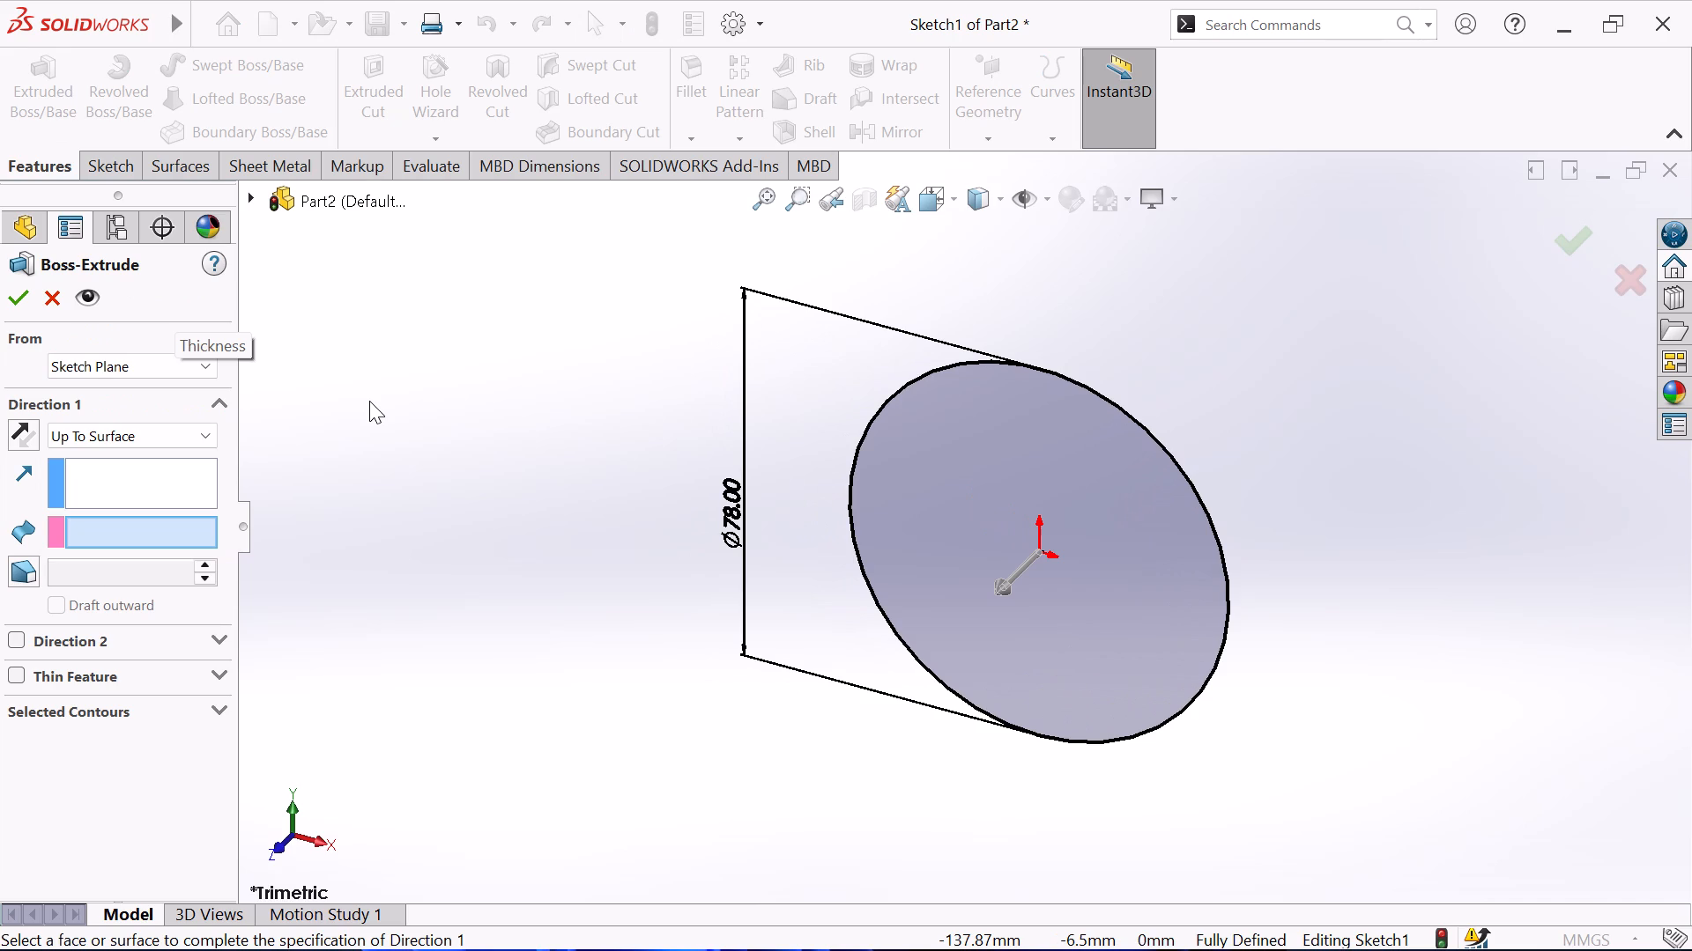
left_click(200, 435)
left_click(189, 460)
double_click(166, 531)
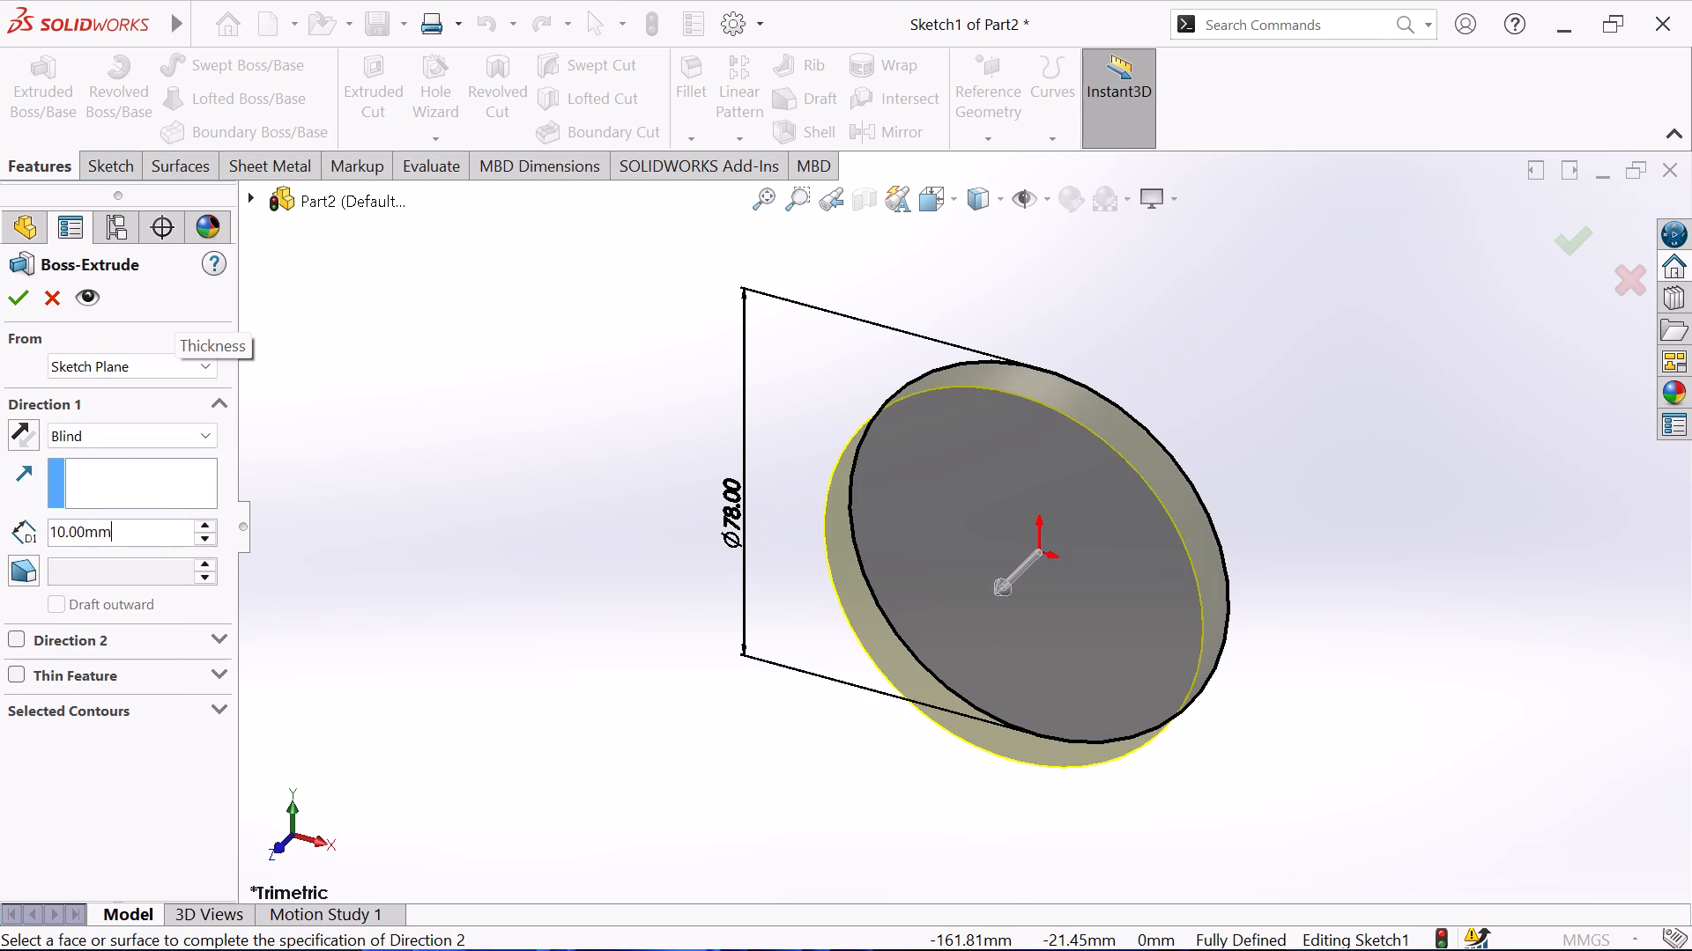
key("2")
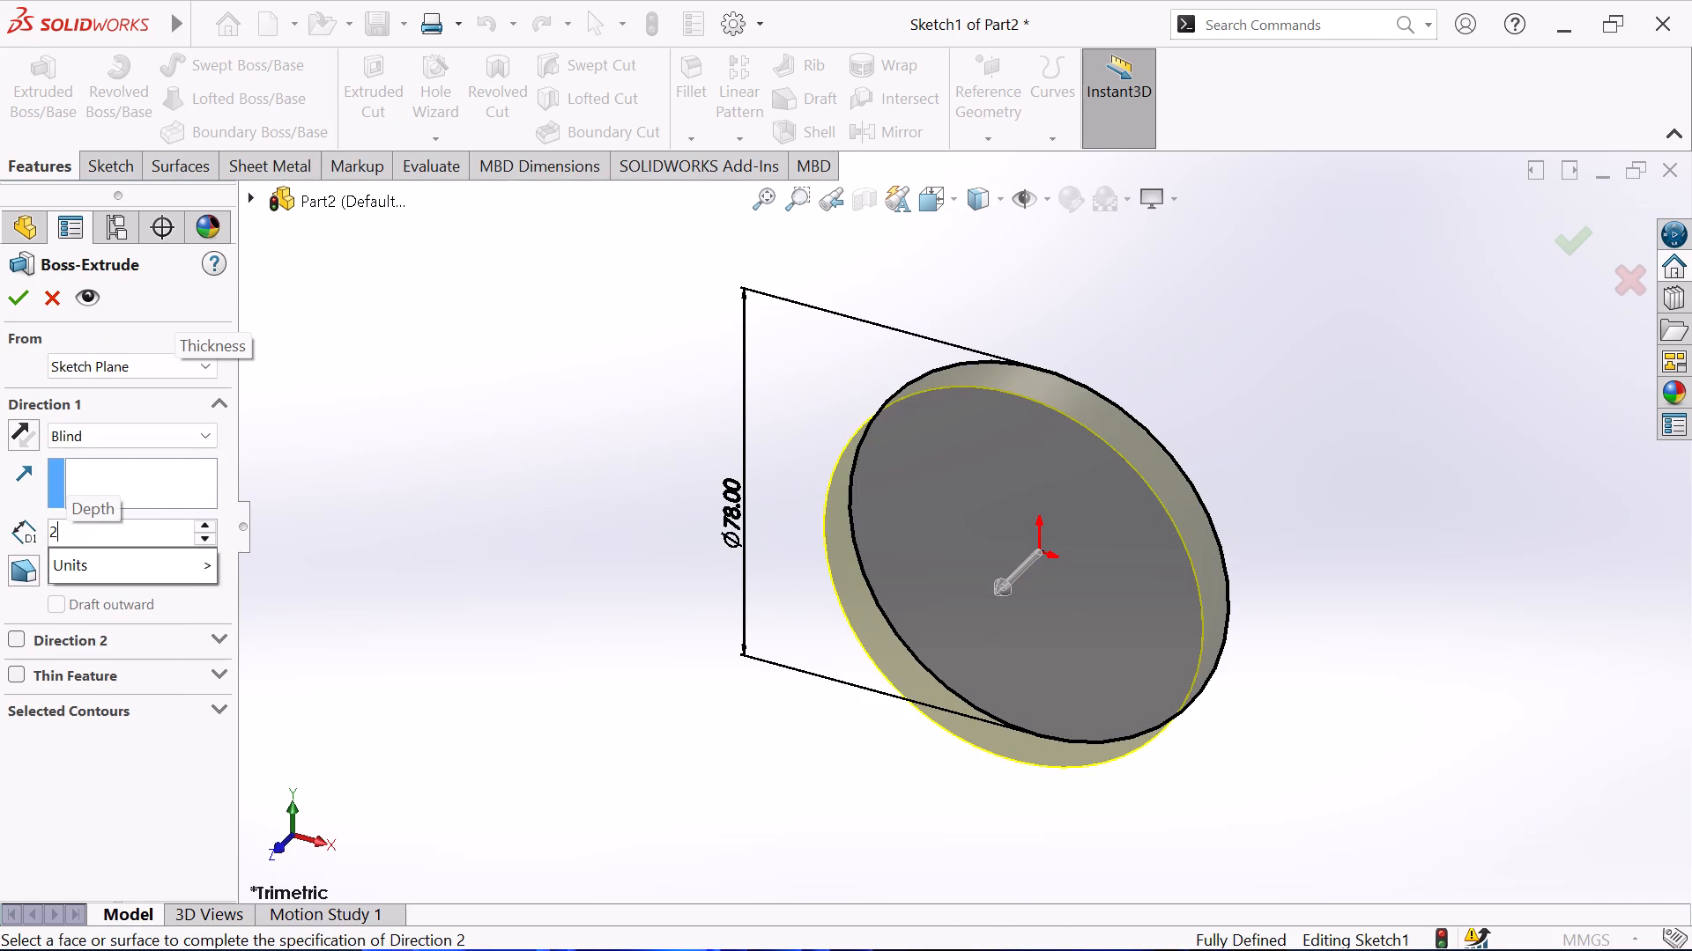
key("Return")
key("Return")
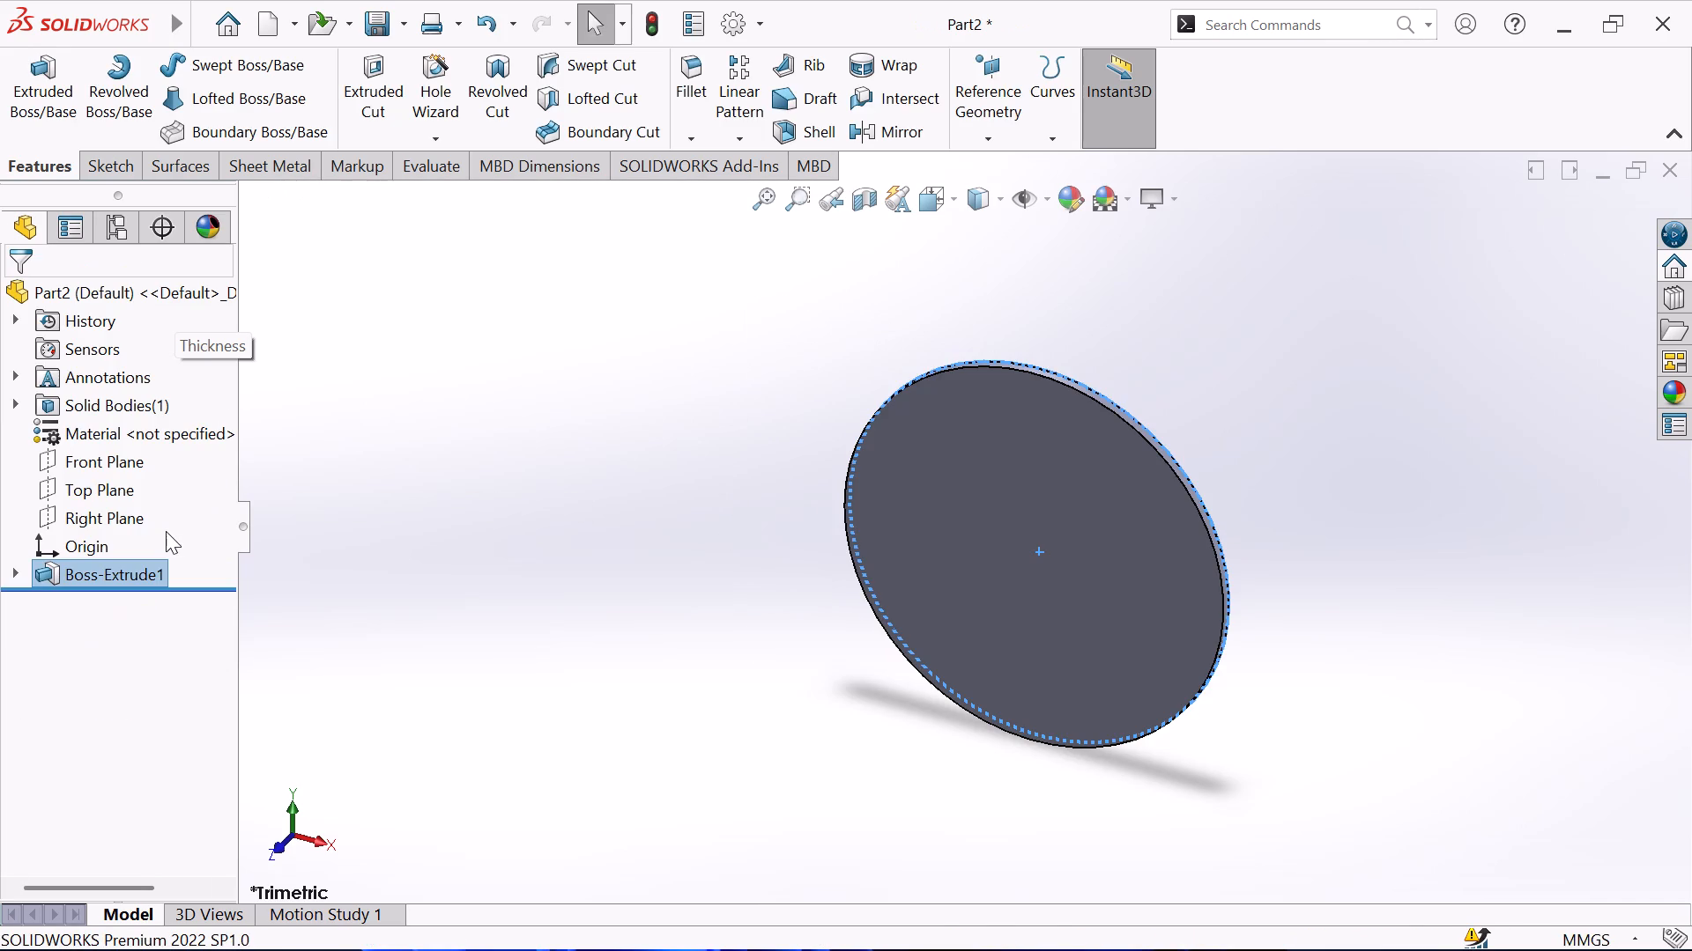
Start a sketch on the disc's front face and draw a horizontal centerline through the origin, extending past both sides of the disc.
left_click(1178, 617)
left_click(107, 172)
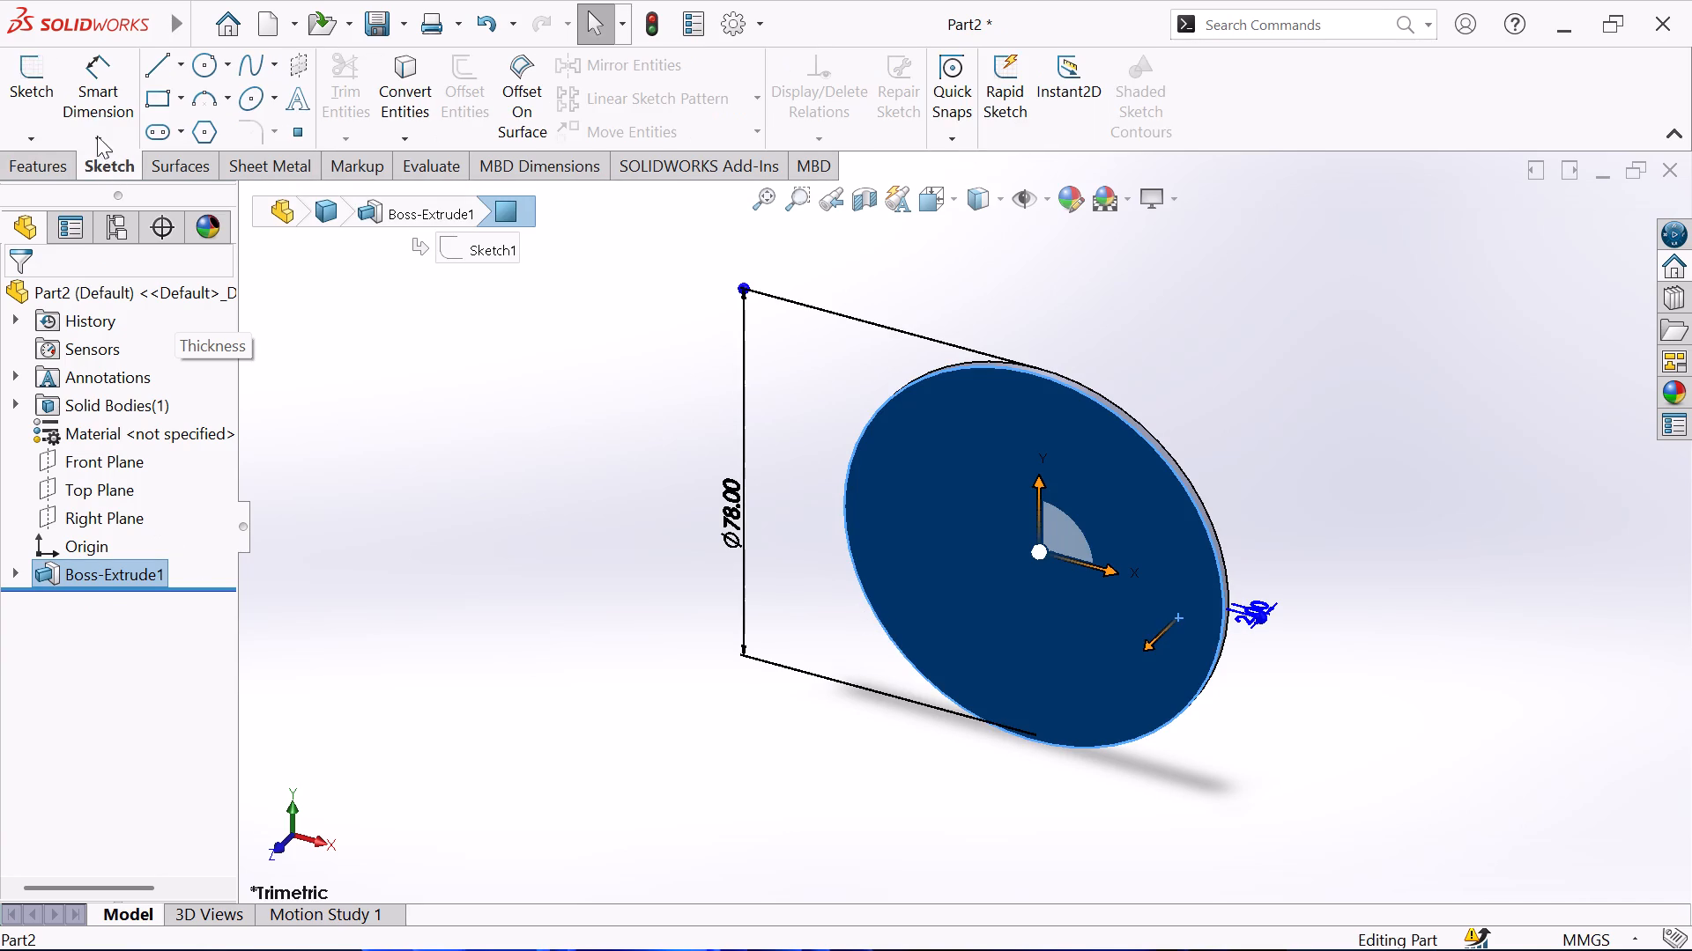
left_click(33, 62)
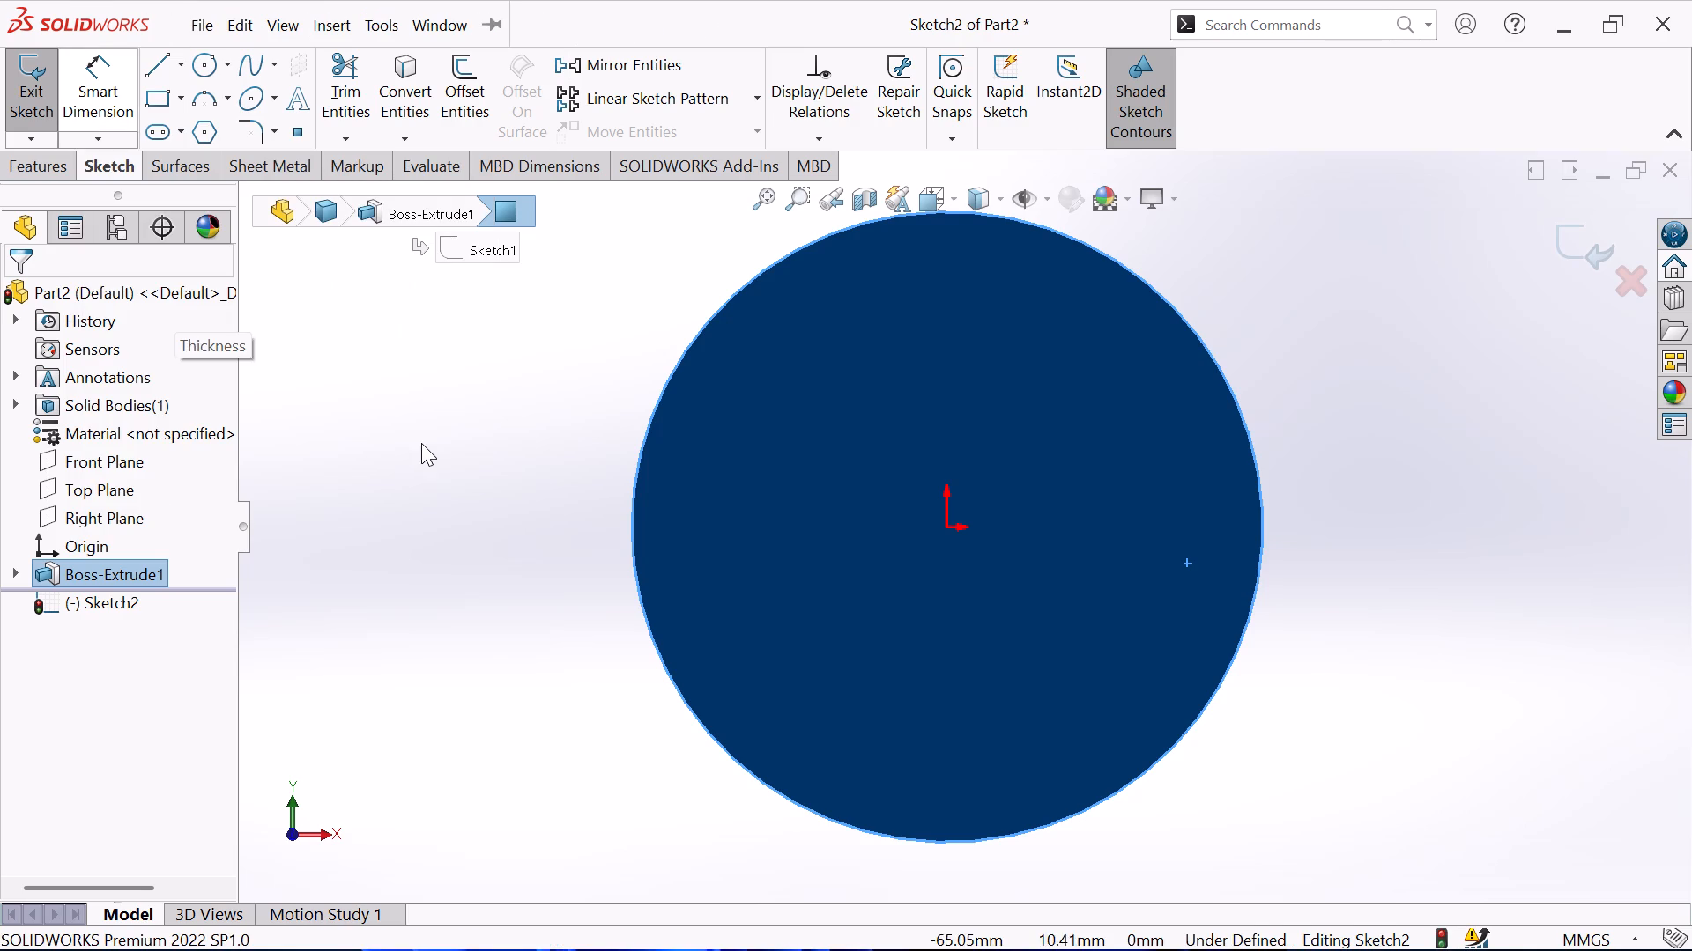
left_click(421, 443)
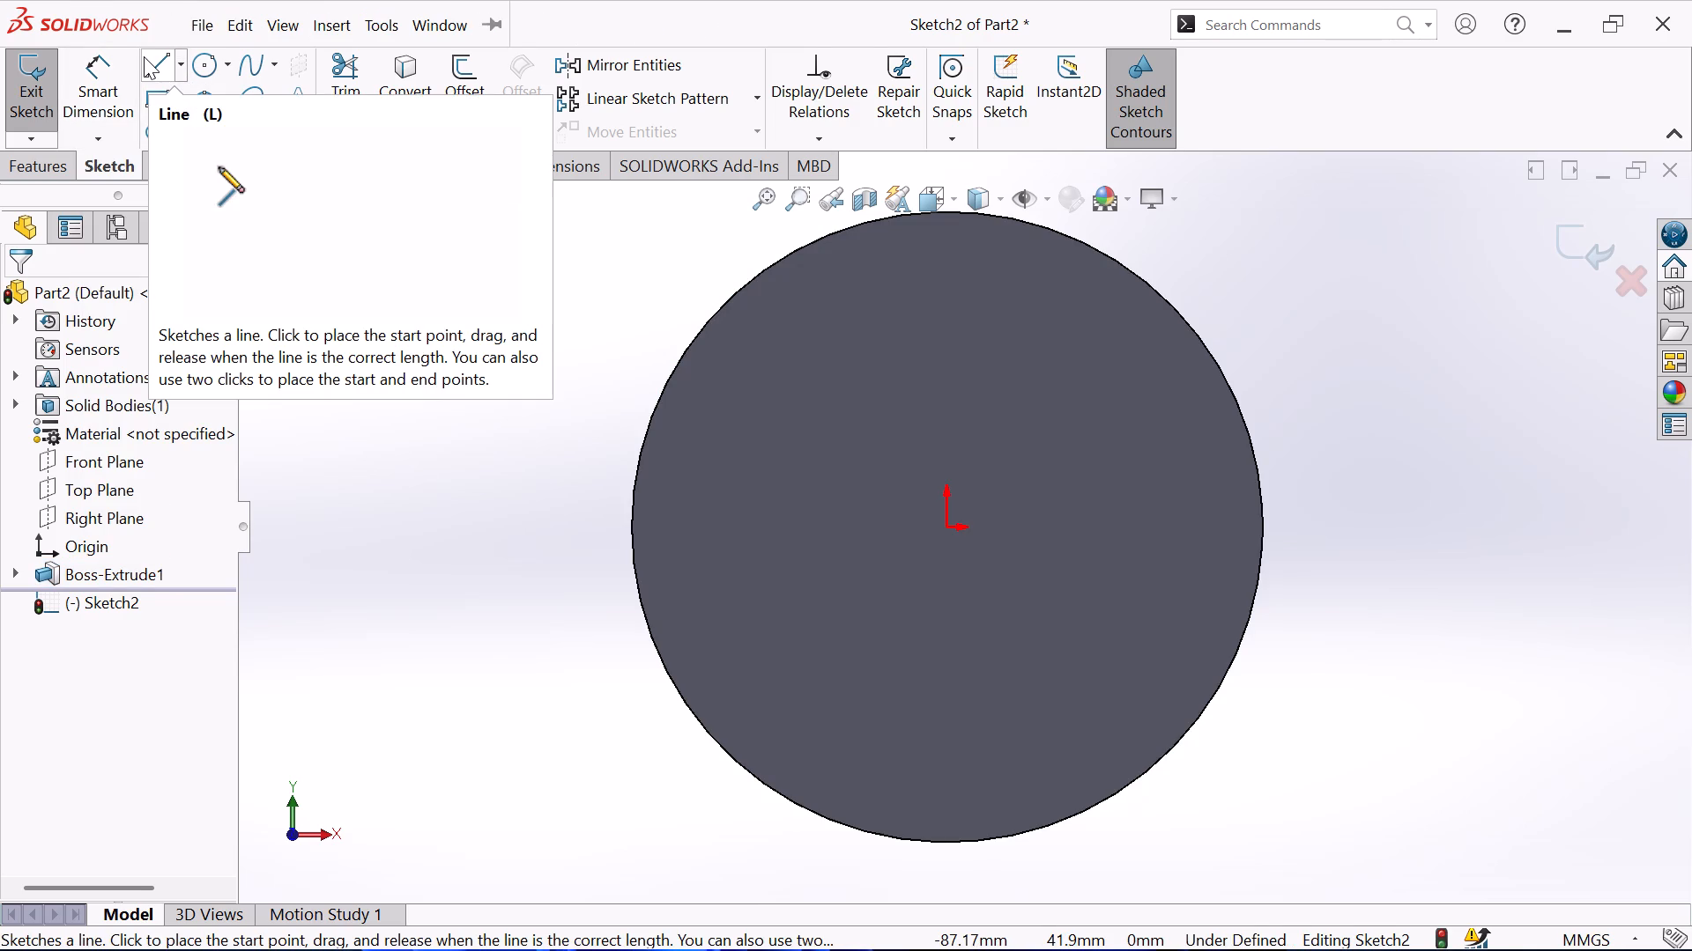
left_click(182, 62)
left_click(164, 129)
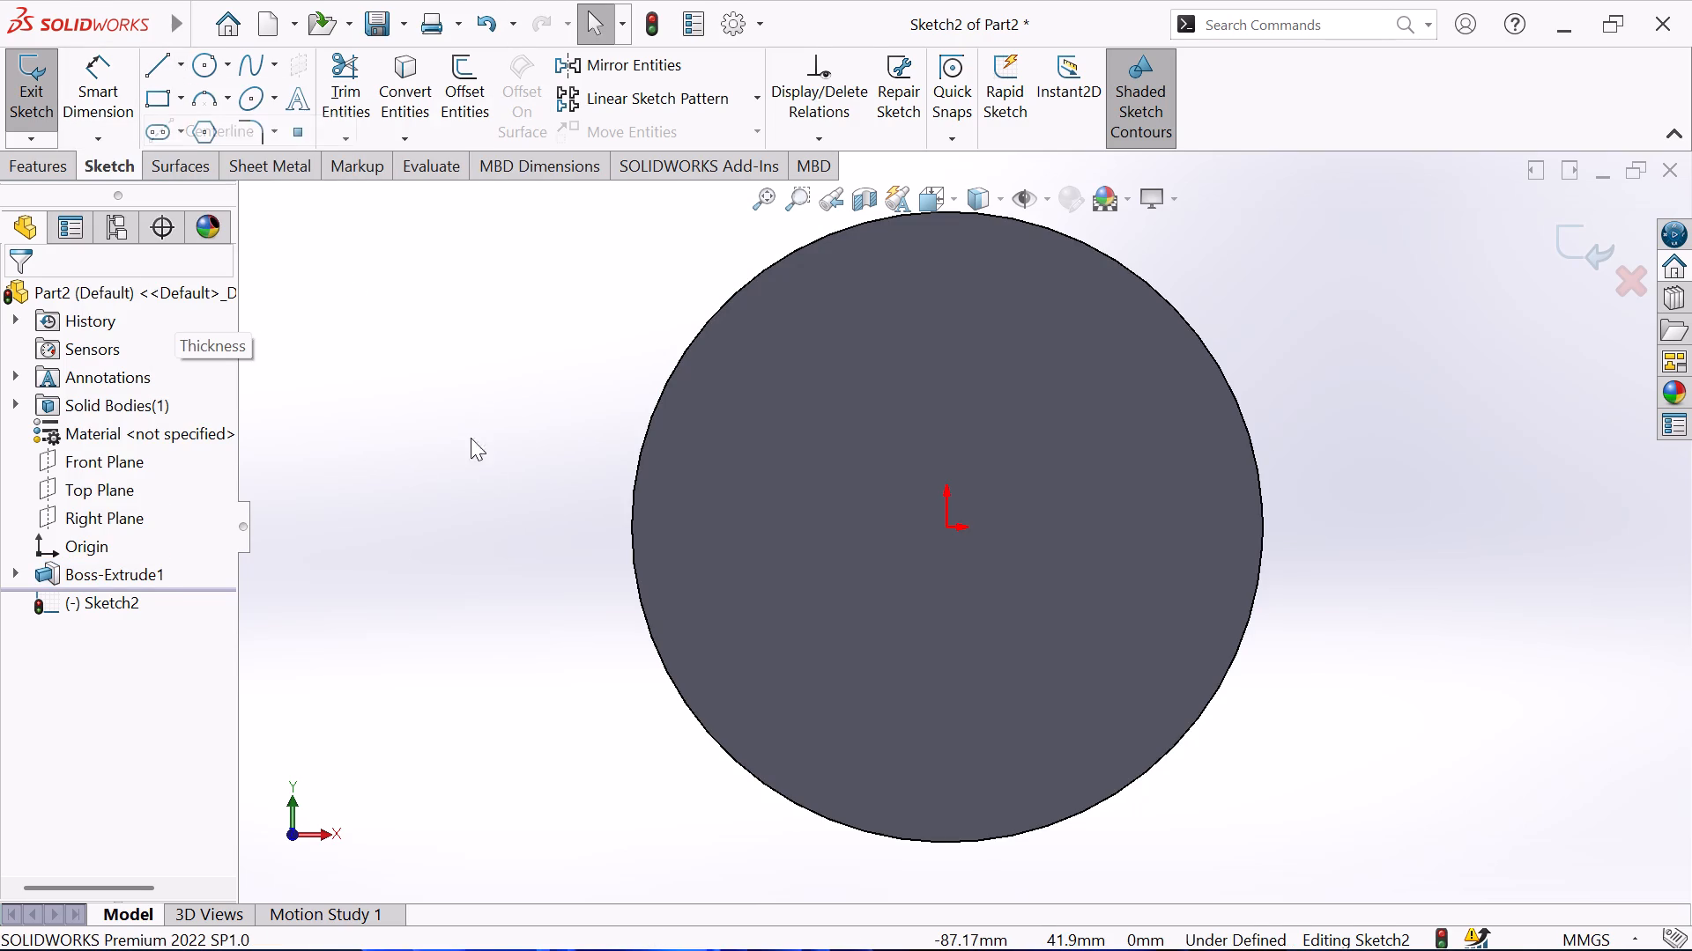
left_click(501, 528)
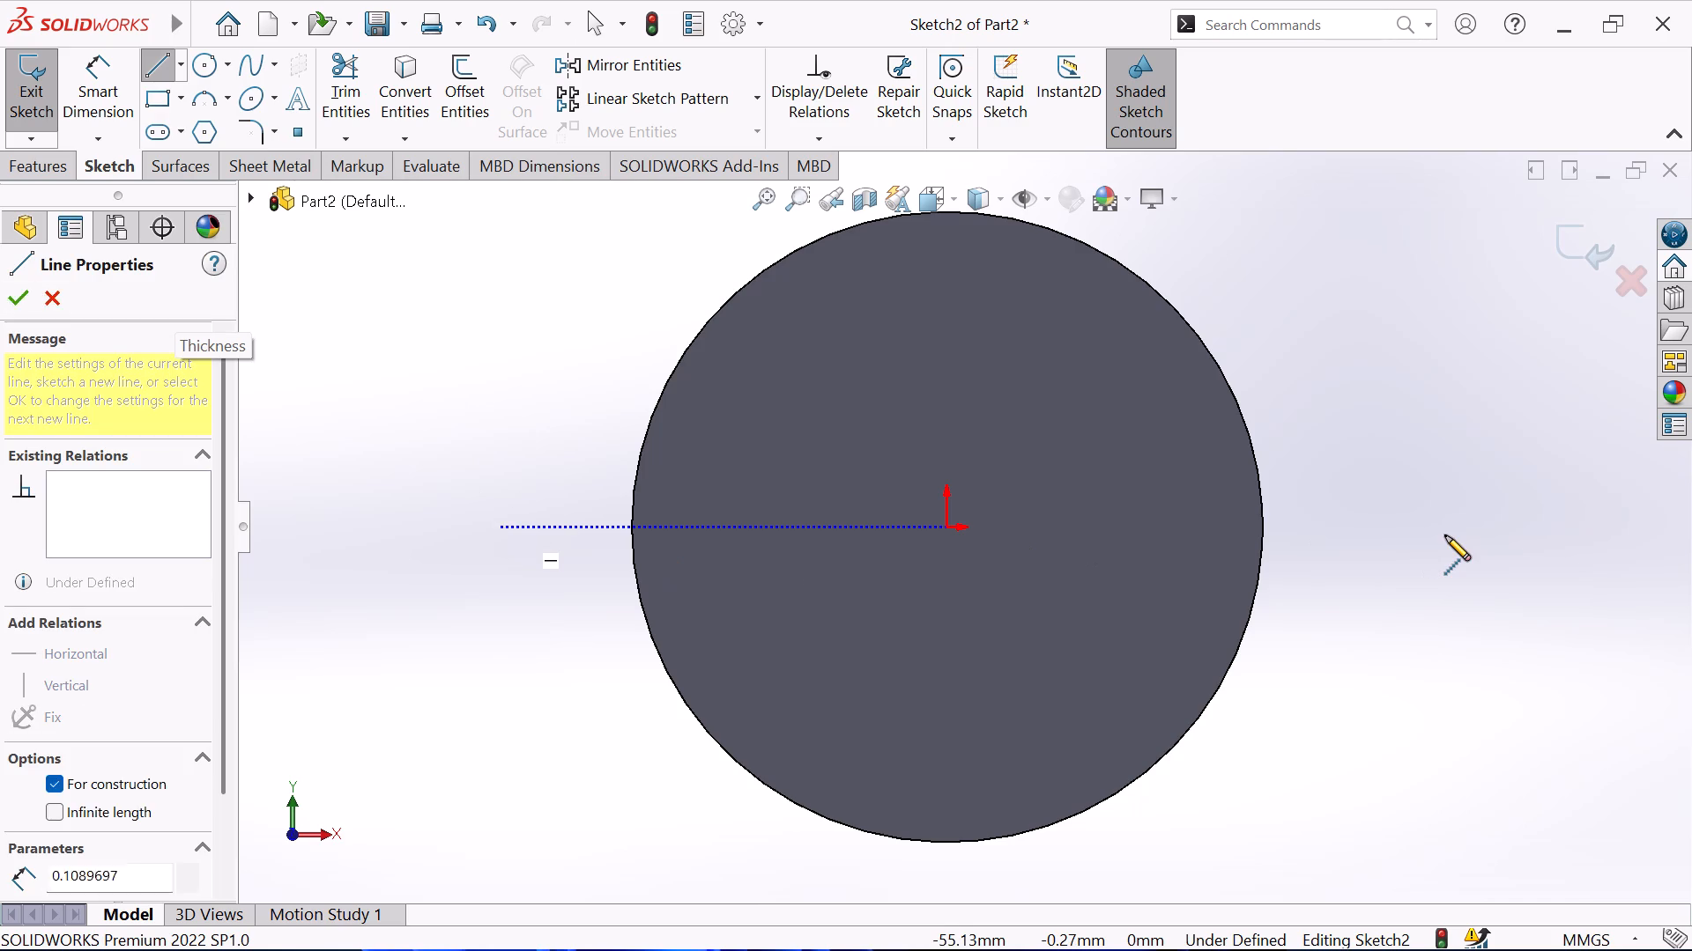
left_click(1449, 525)
right_click(1430, 456)
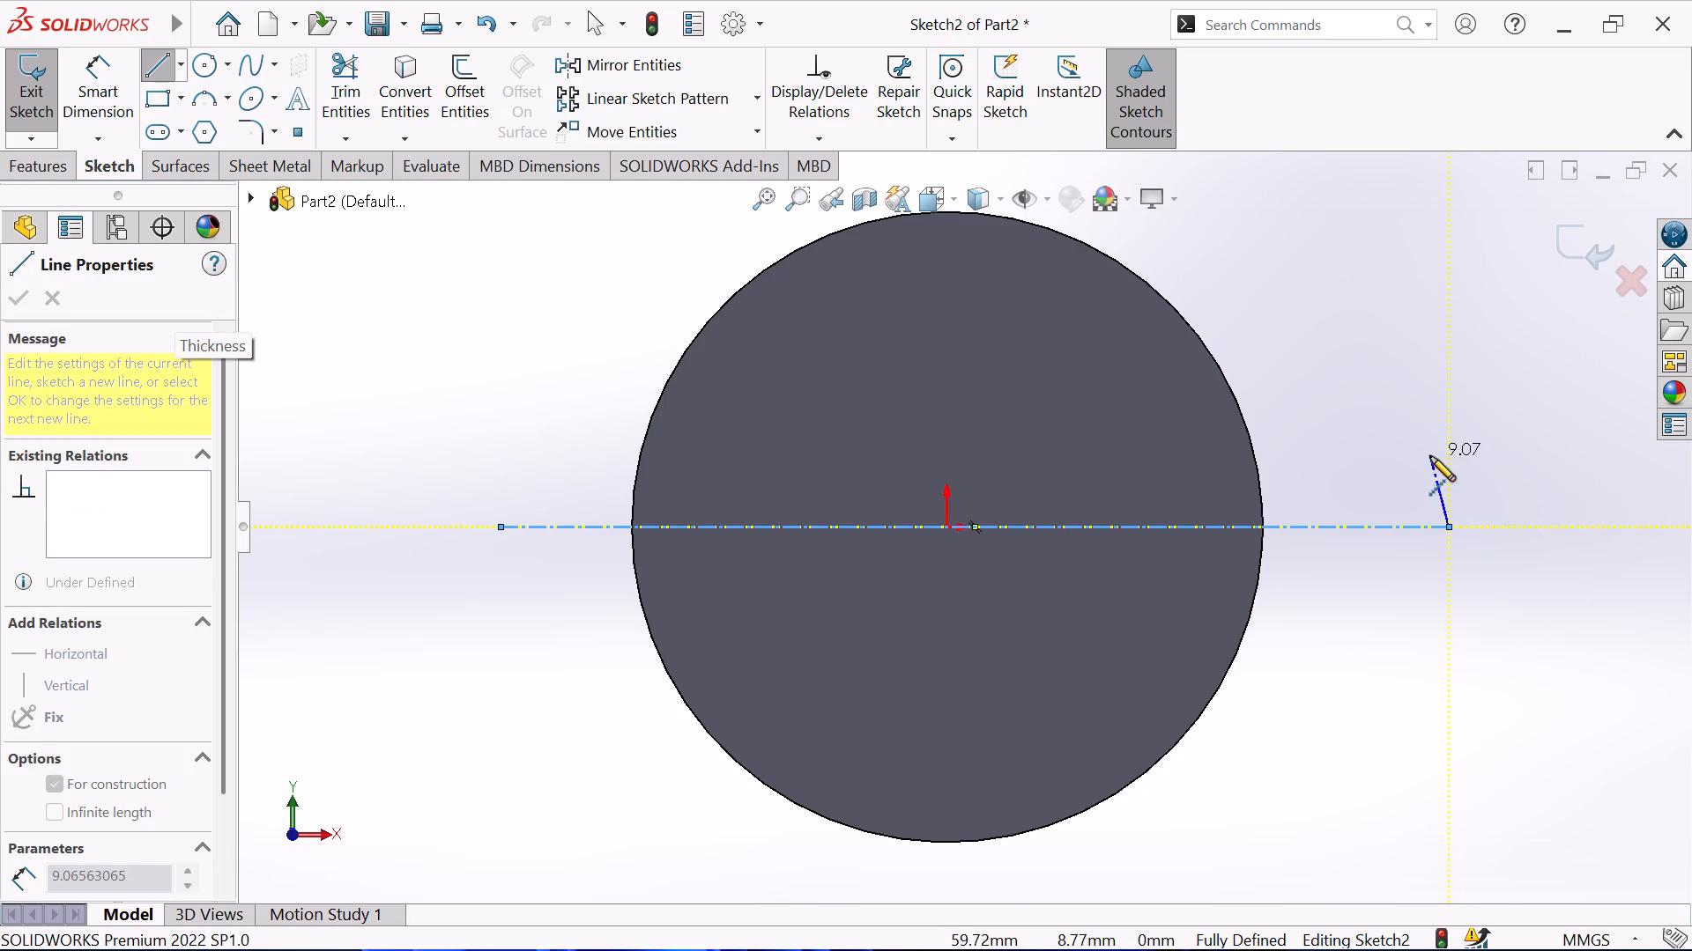
left_click(1426, 469)
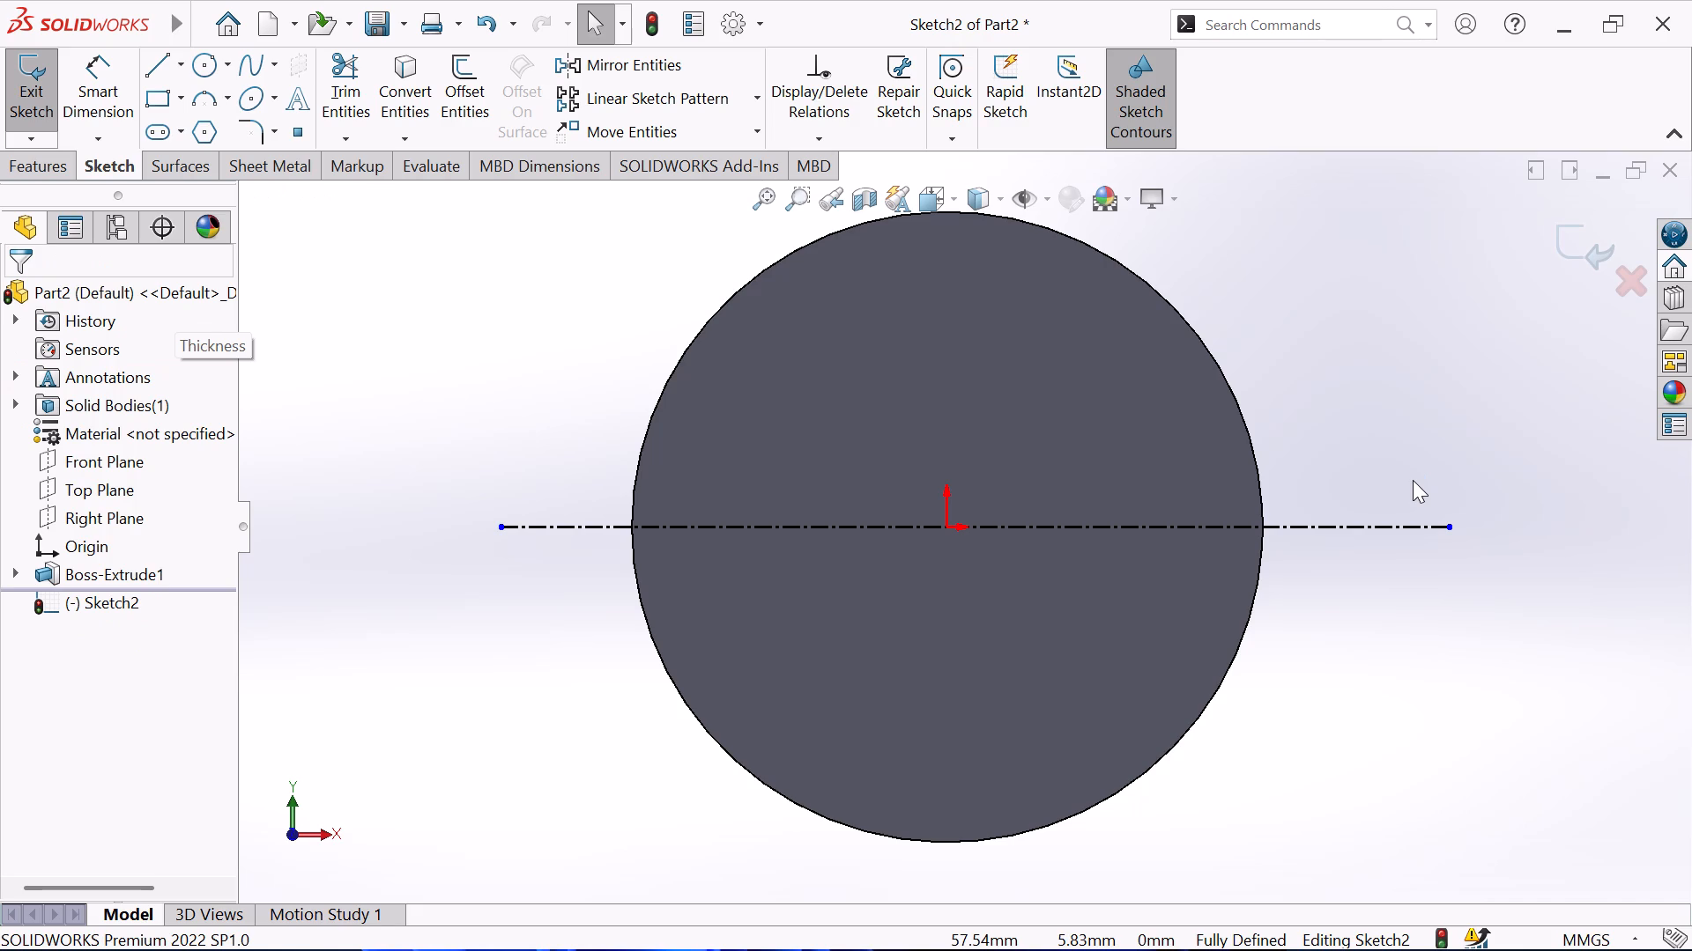
Draw a horizontal line about 8.2 mm long on the centerline, ending at the disc's edge on the positive X side.
left_click(154, 58)
left_click(1196, 527)
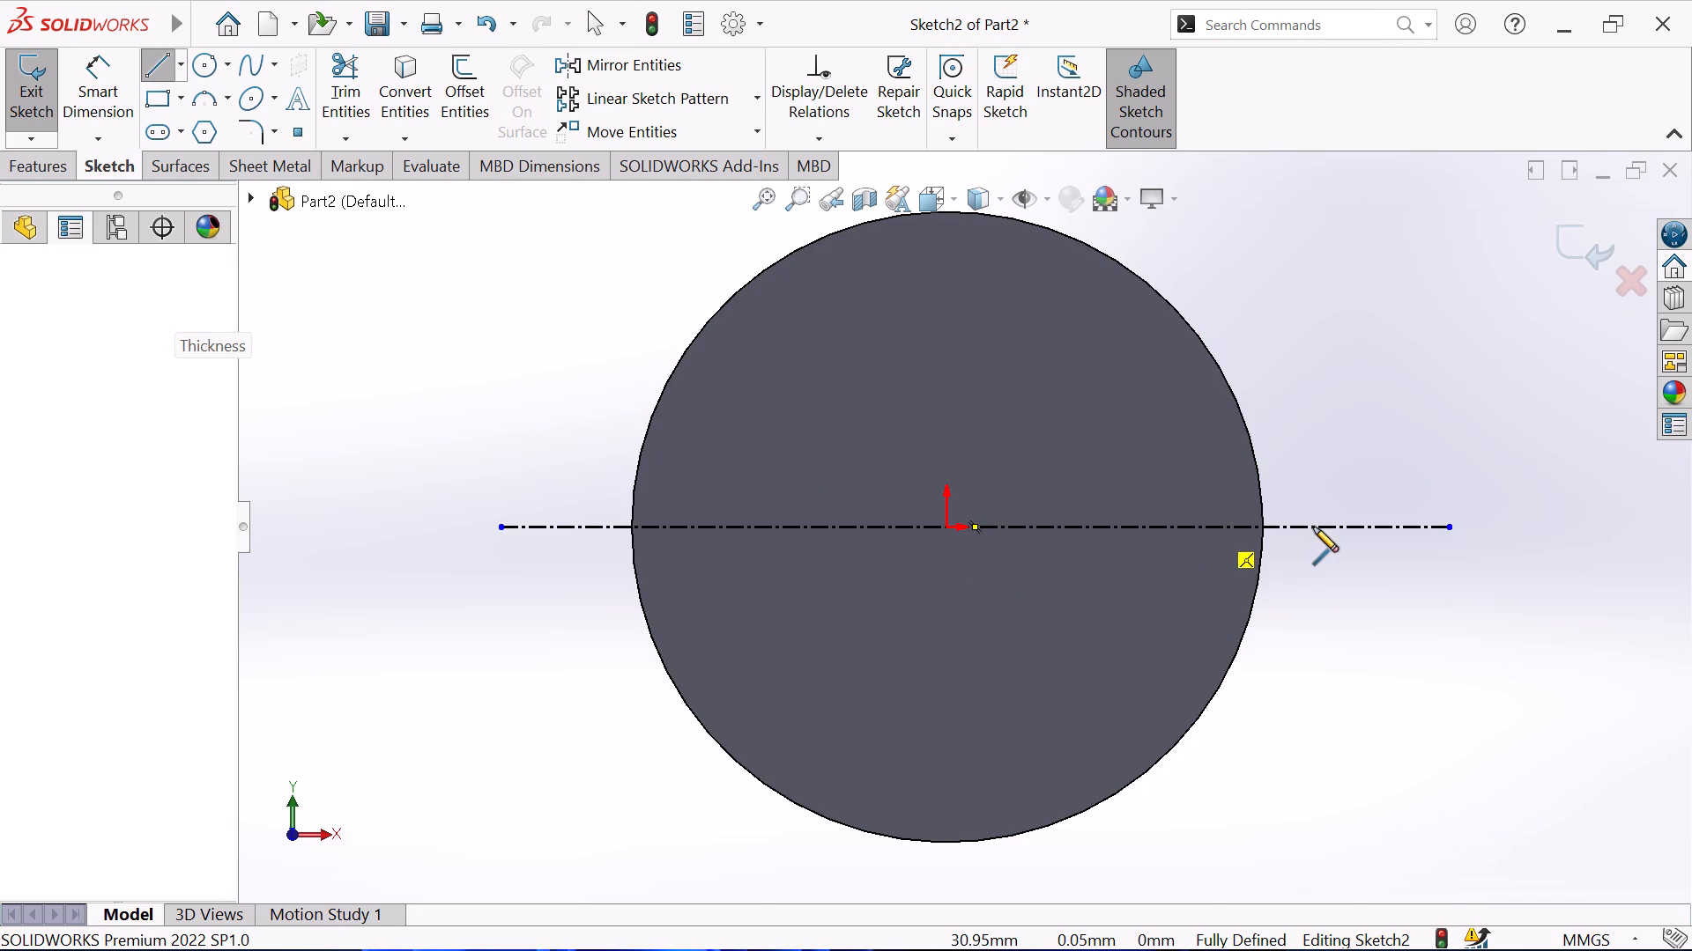
left_click(1262, 527)
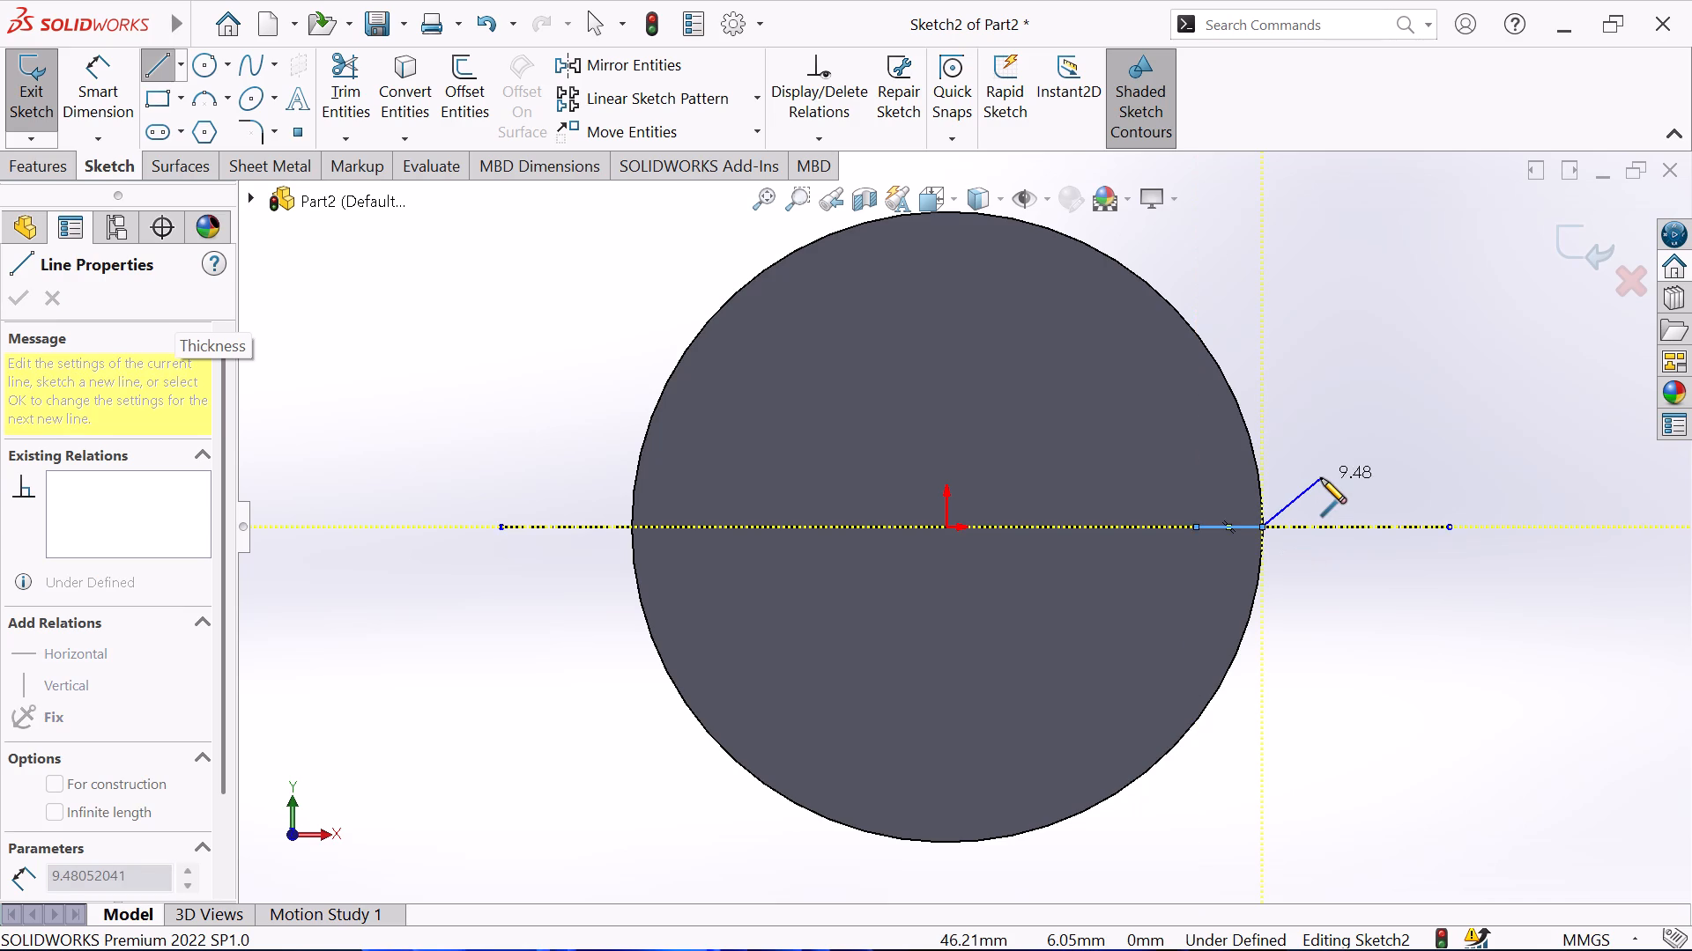
right_click(1321, 478)
left_click(1338, 497)
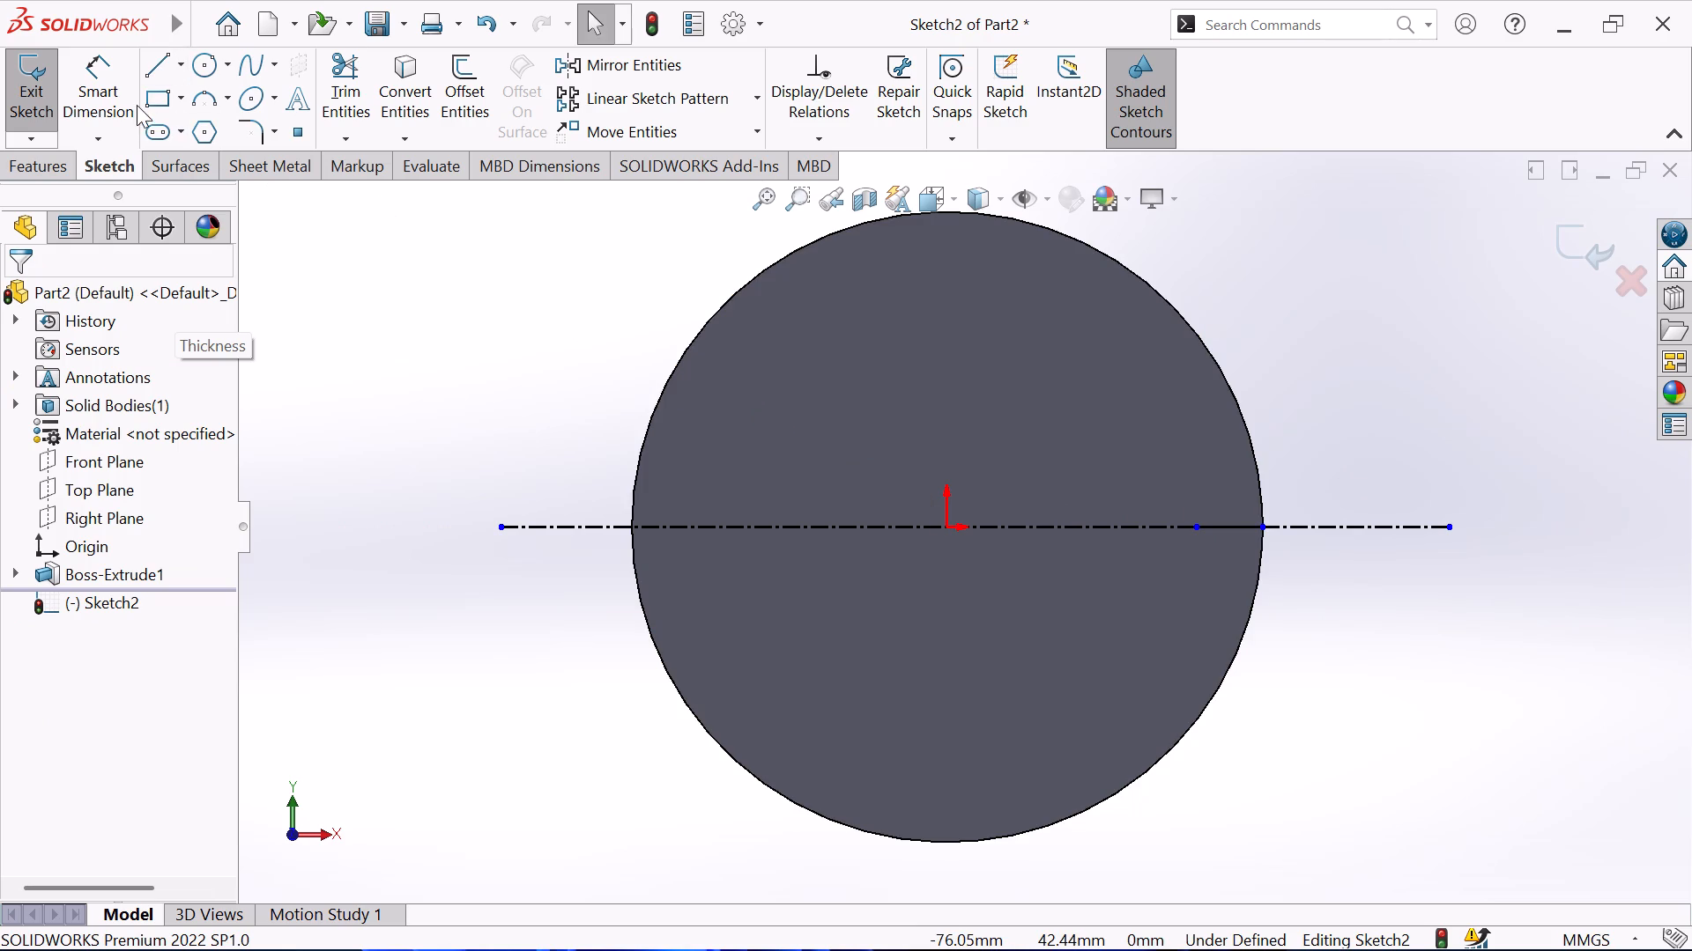
Dimension the short line's length and set it to 8 mm.
left_click(74, 89)
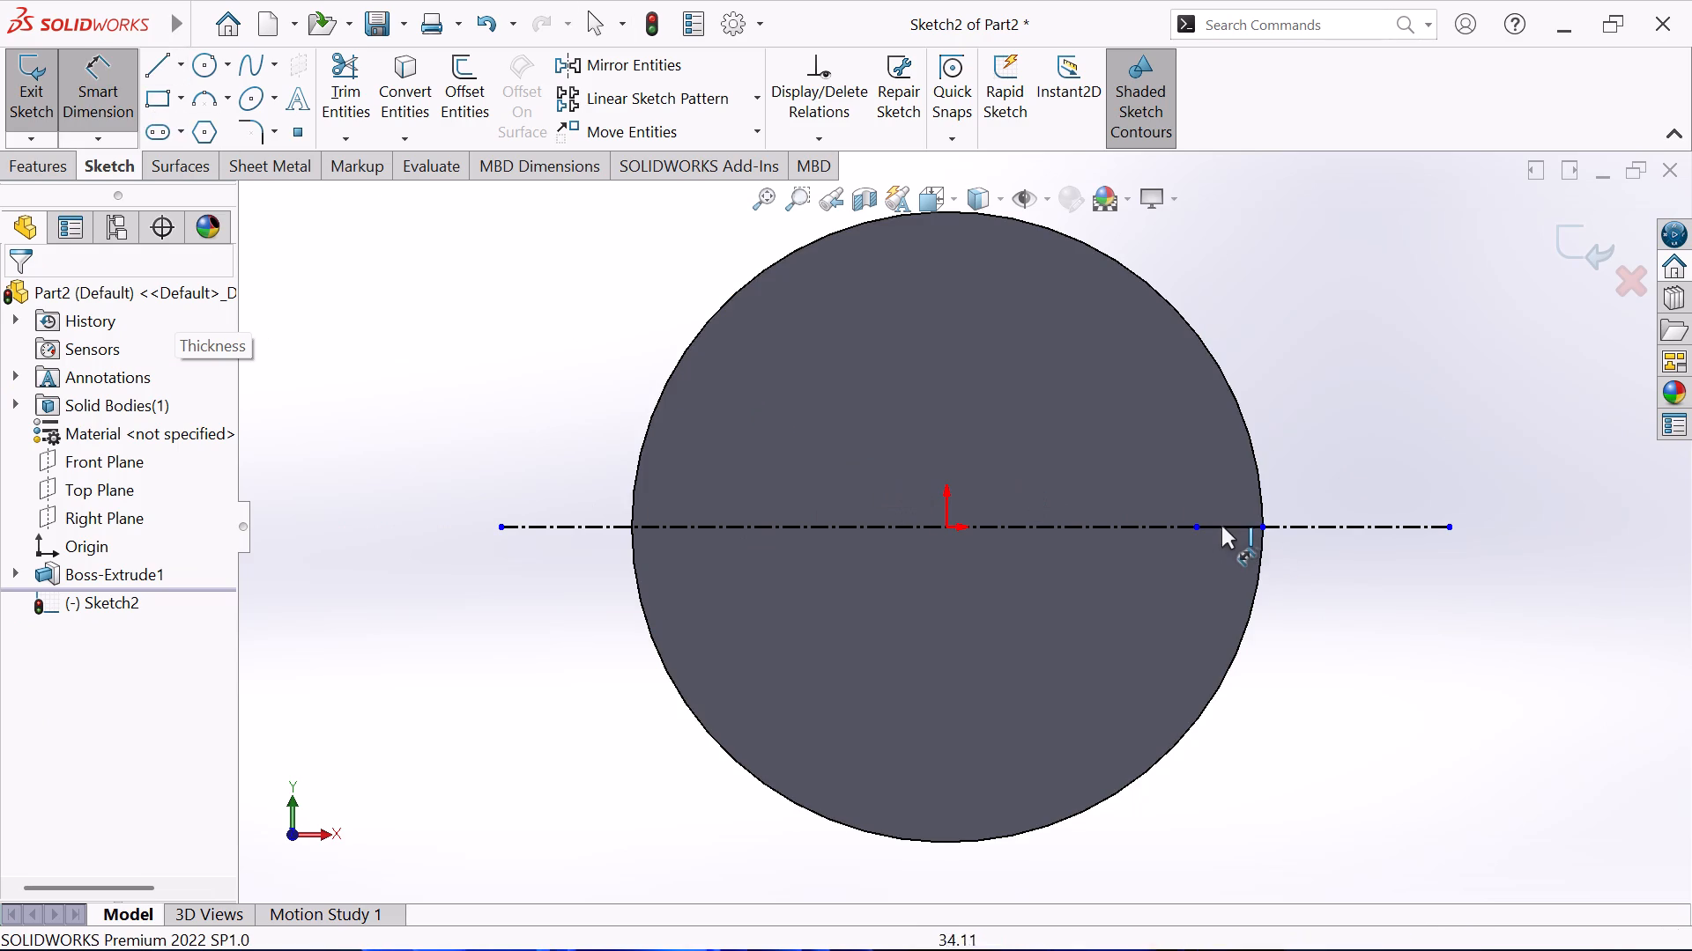
left_click(1221, 524)
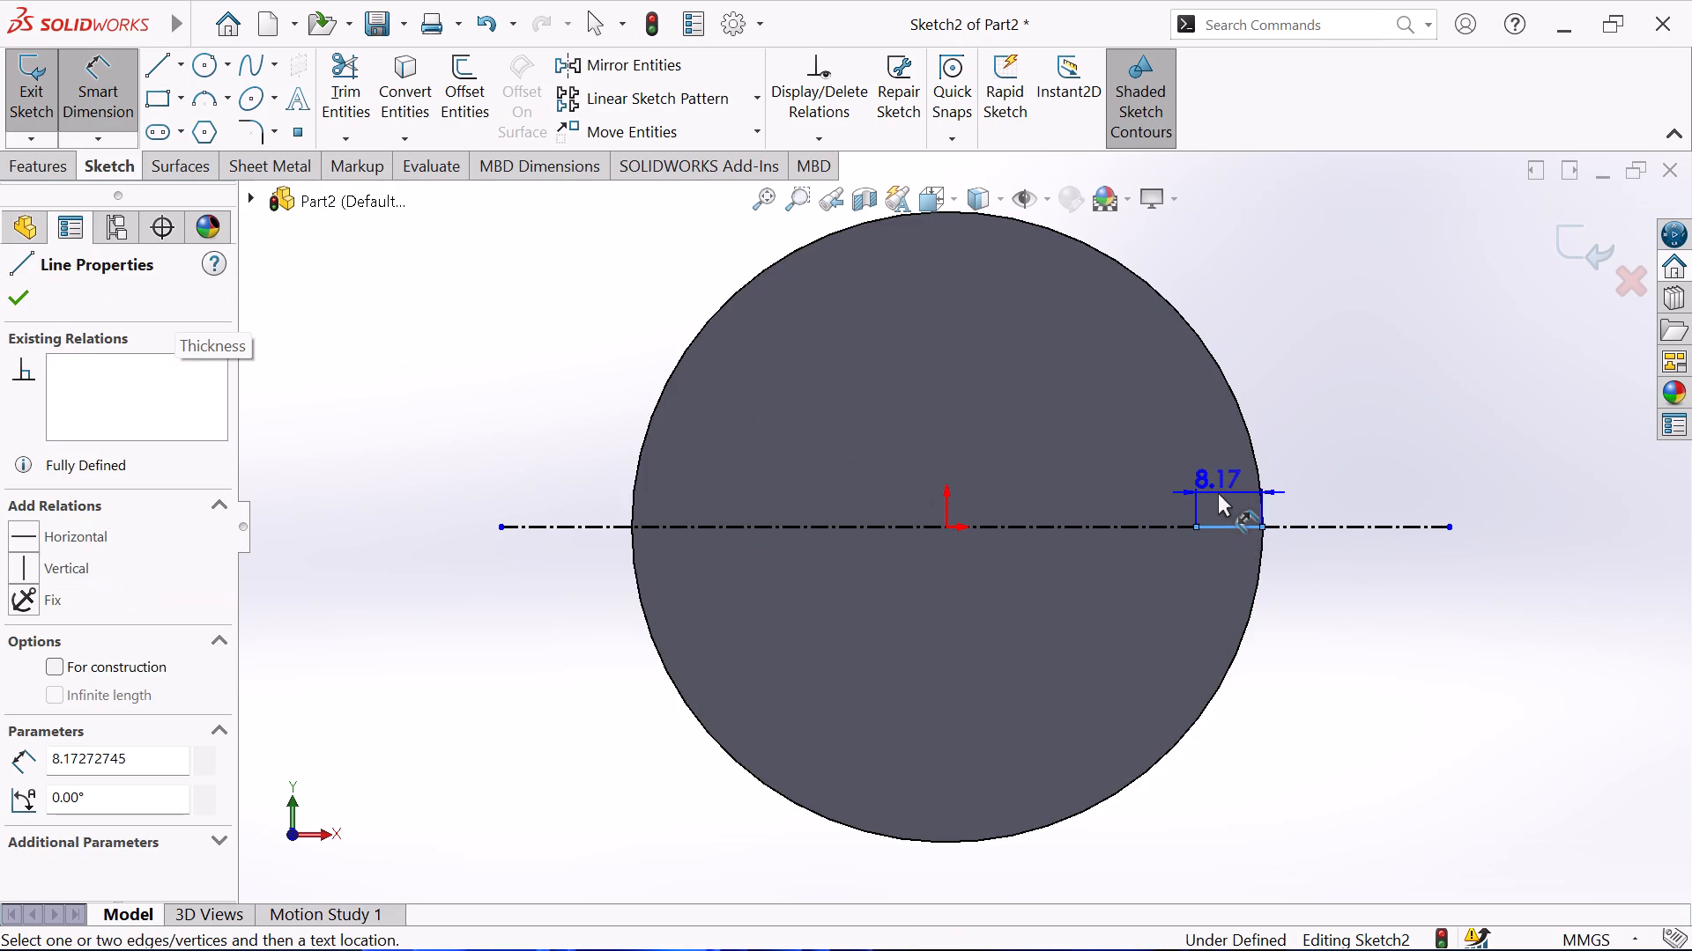
left_click(1218, 492)
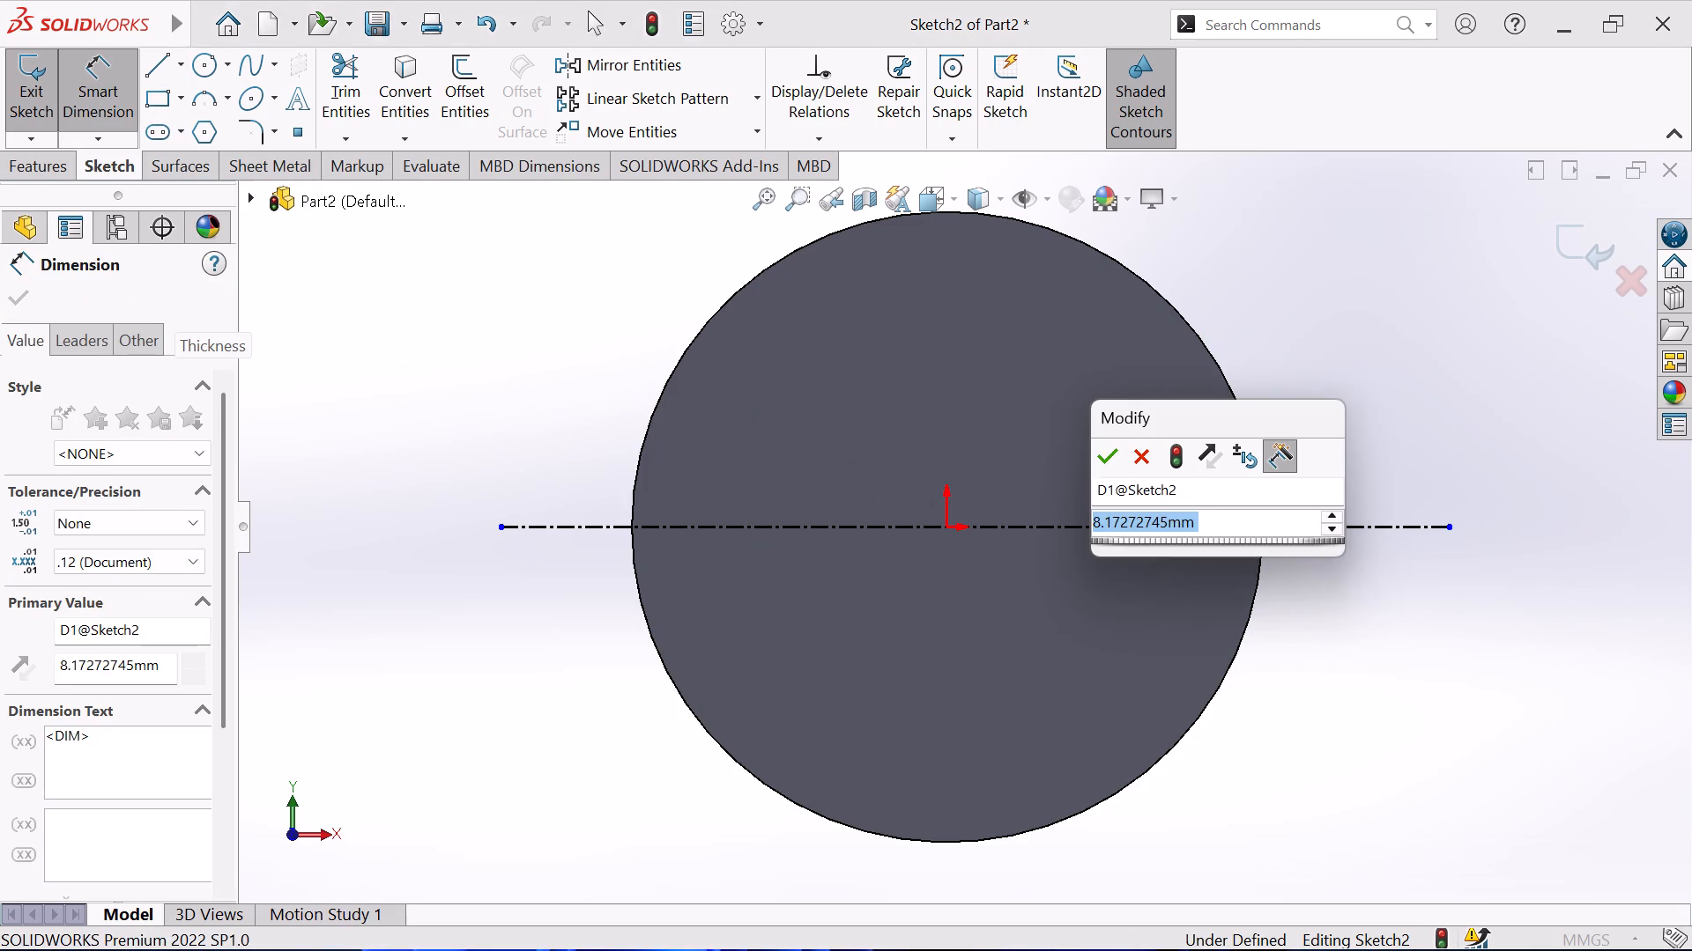
key("8")
key("Return")
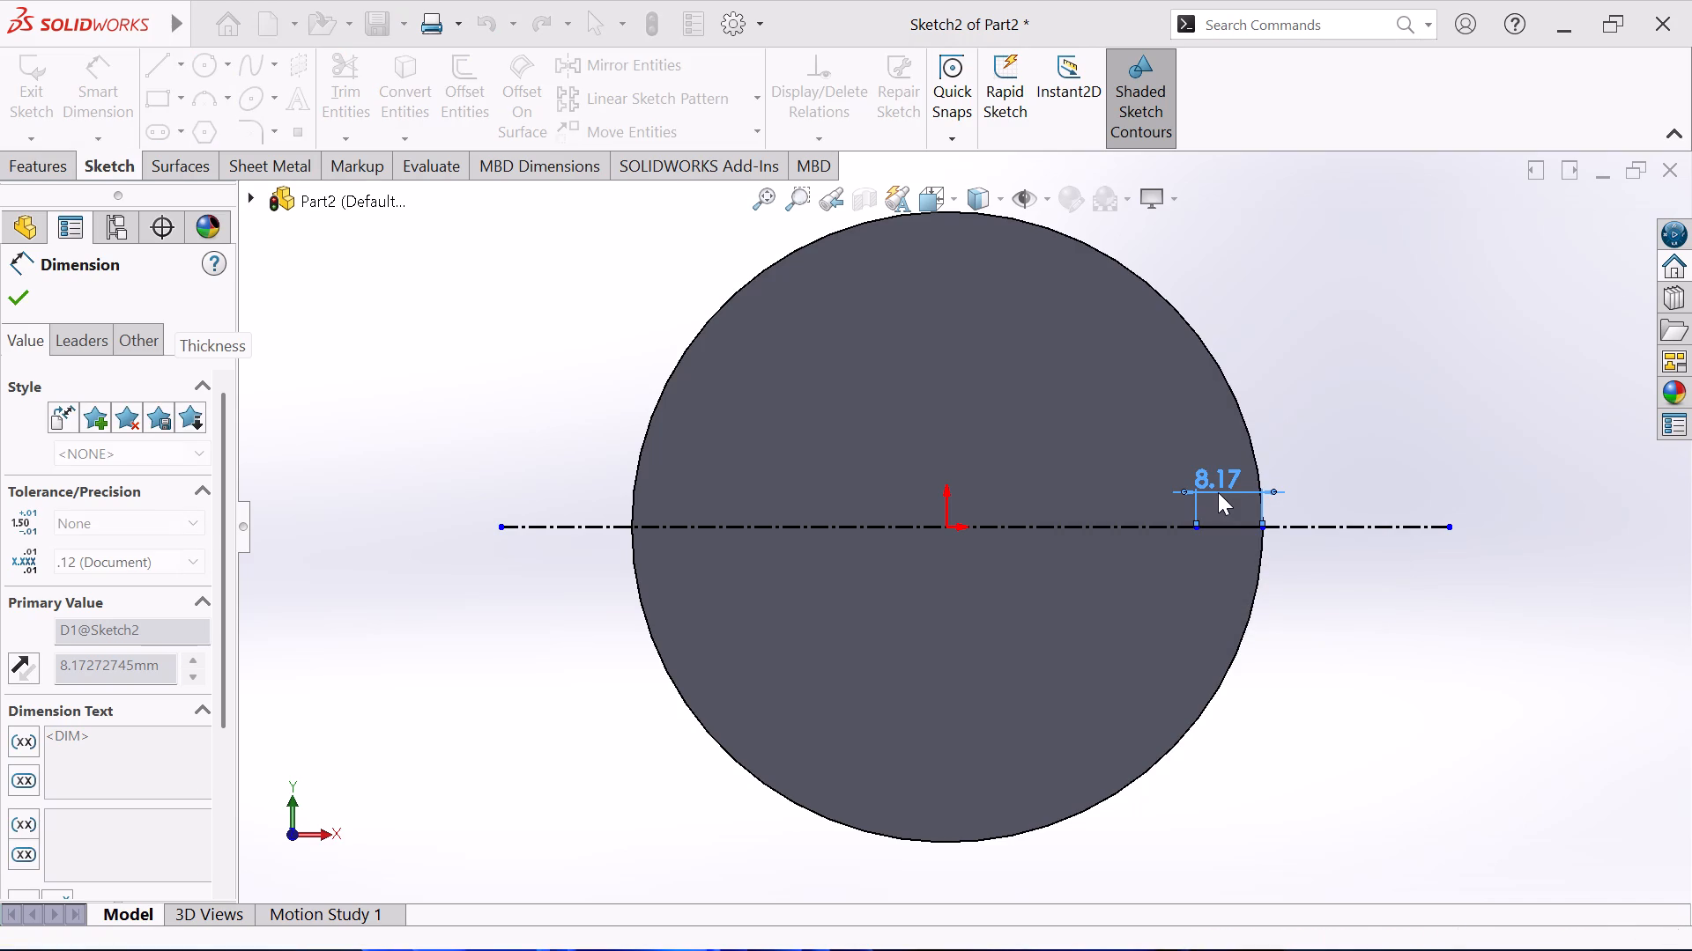
left_click(17, 277)
Draw a horizontal line about 6 mm long just below the centerline's 8 mm line, then a vertical line about 4.4 mm down from its outer end.
left_click(160, 56)
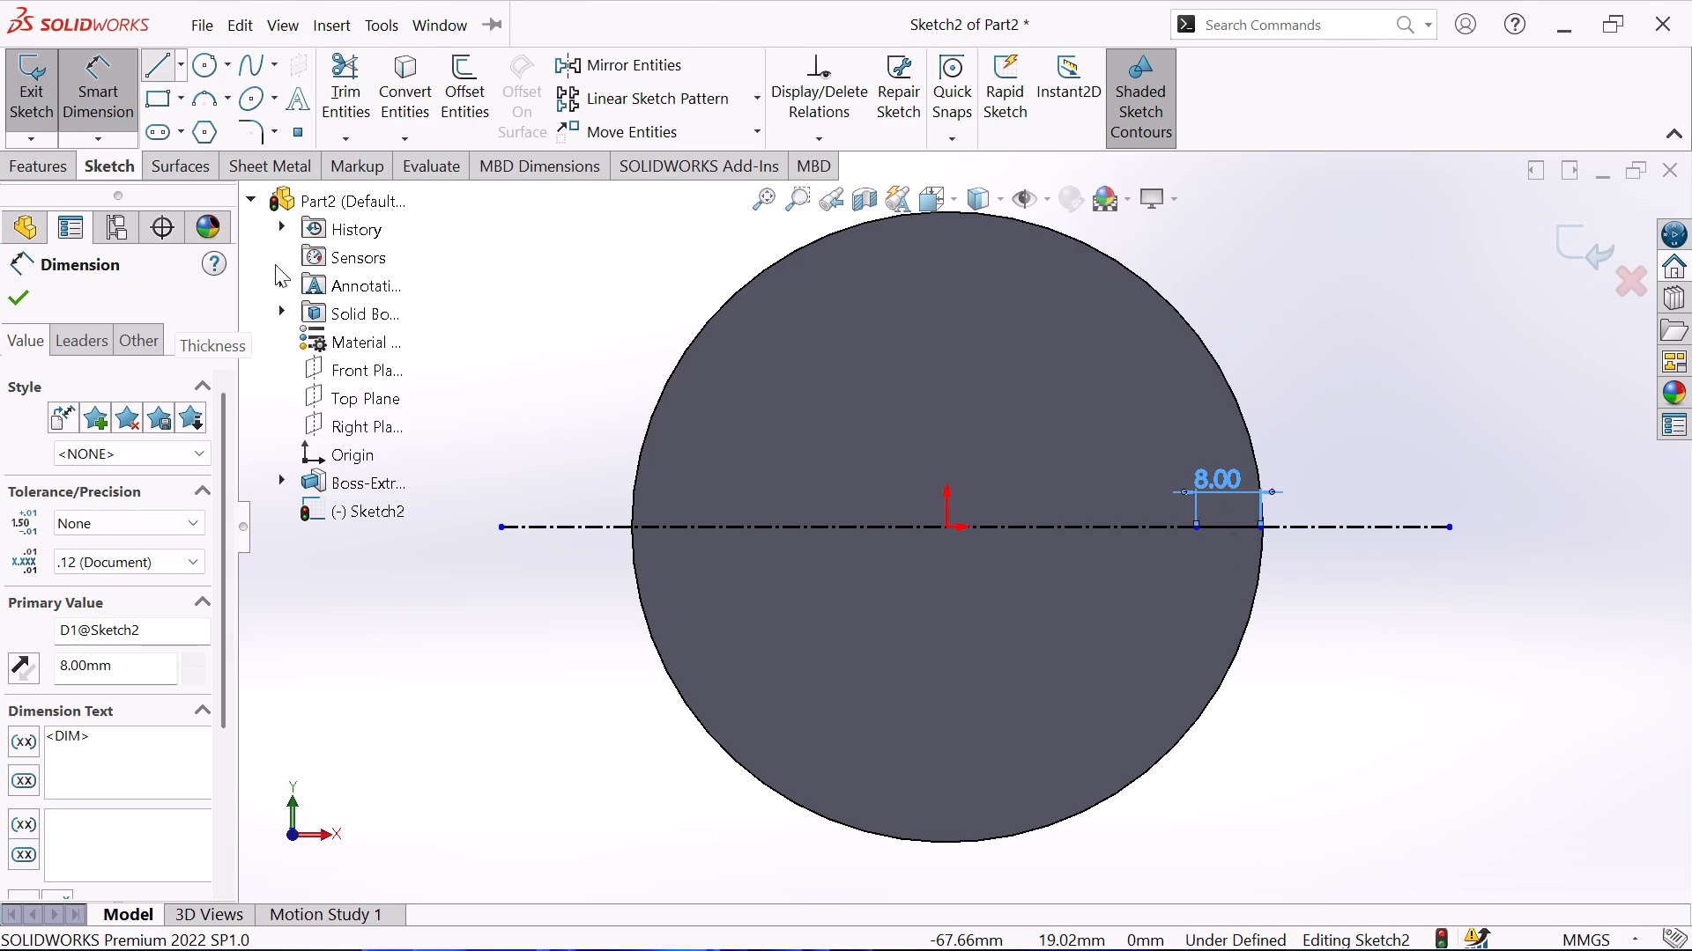
left_click(1198, 557)
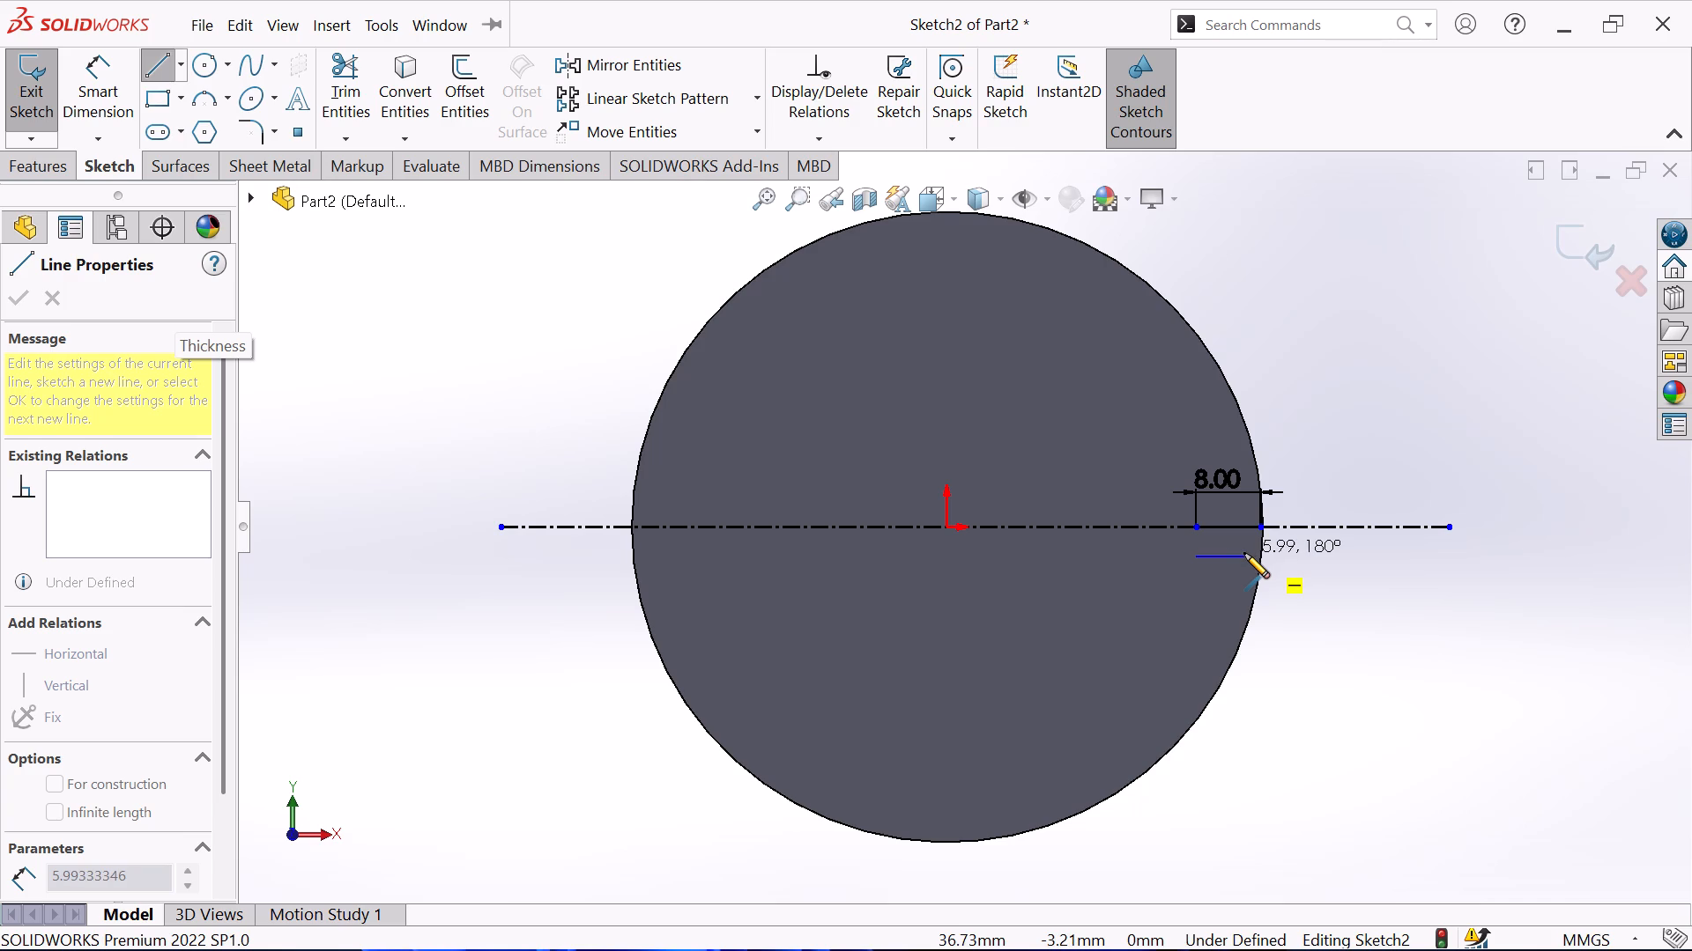
left_click(1244, 553)
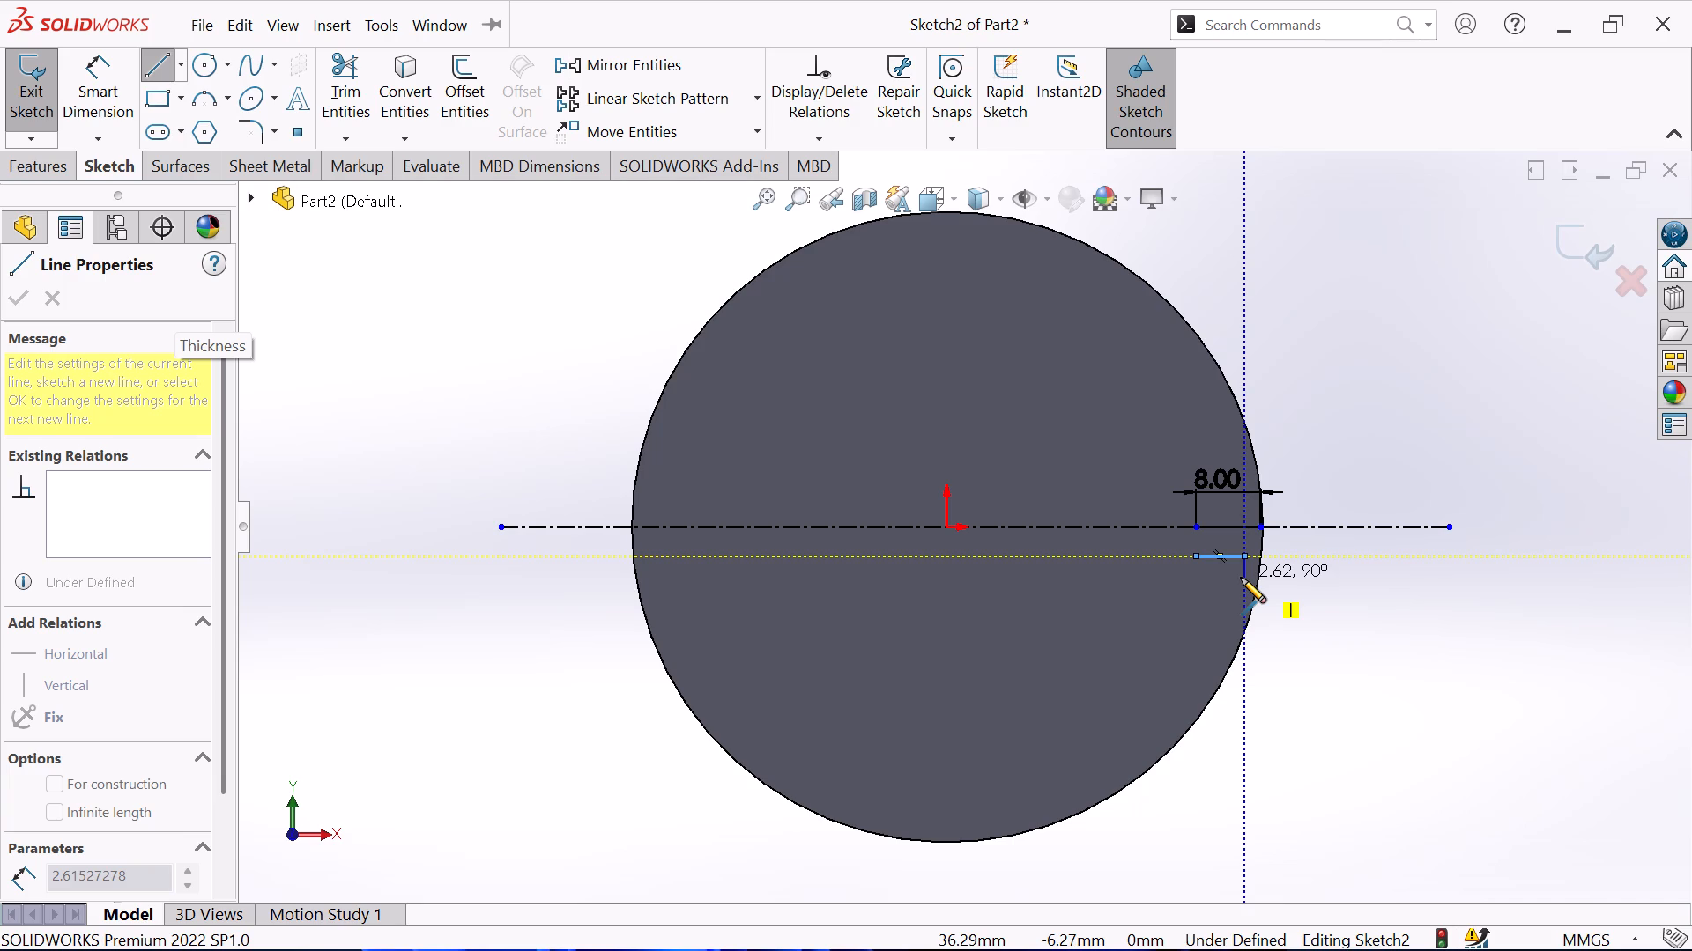
left_click(1241, 592)
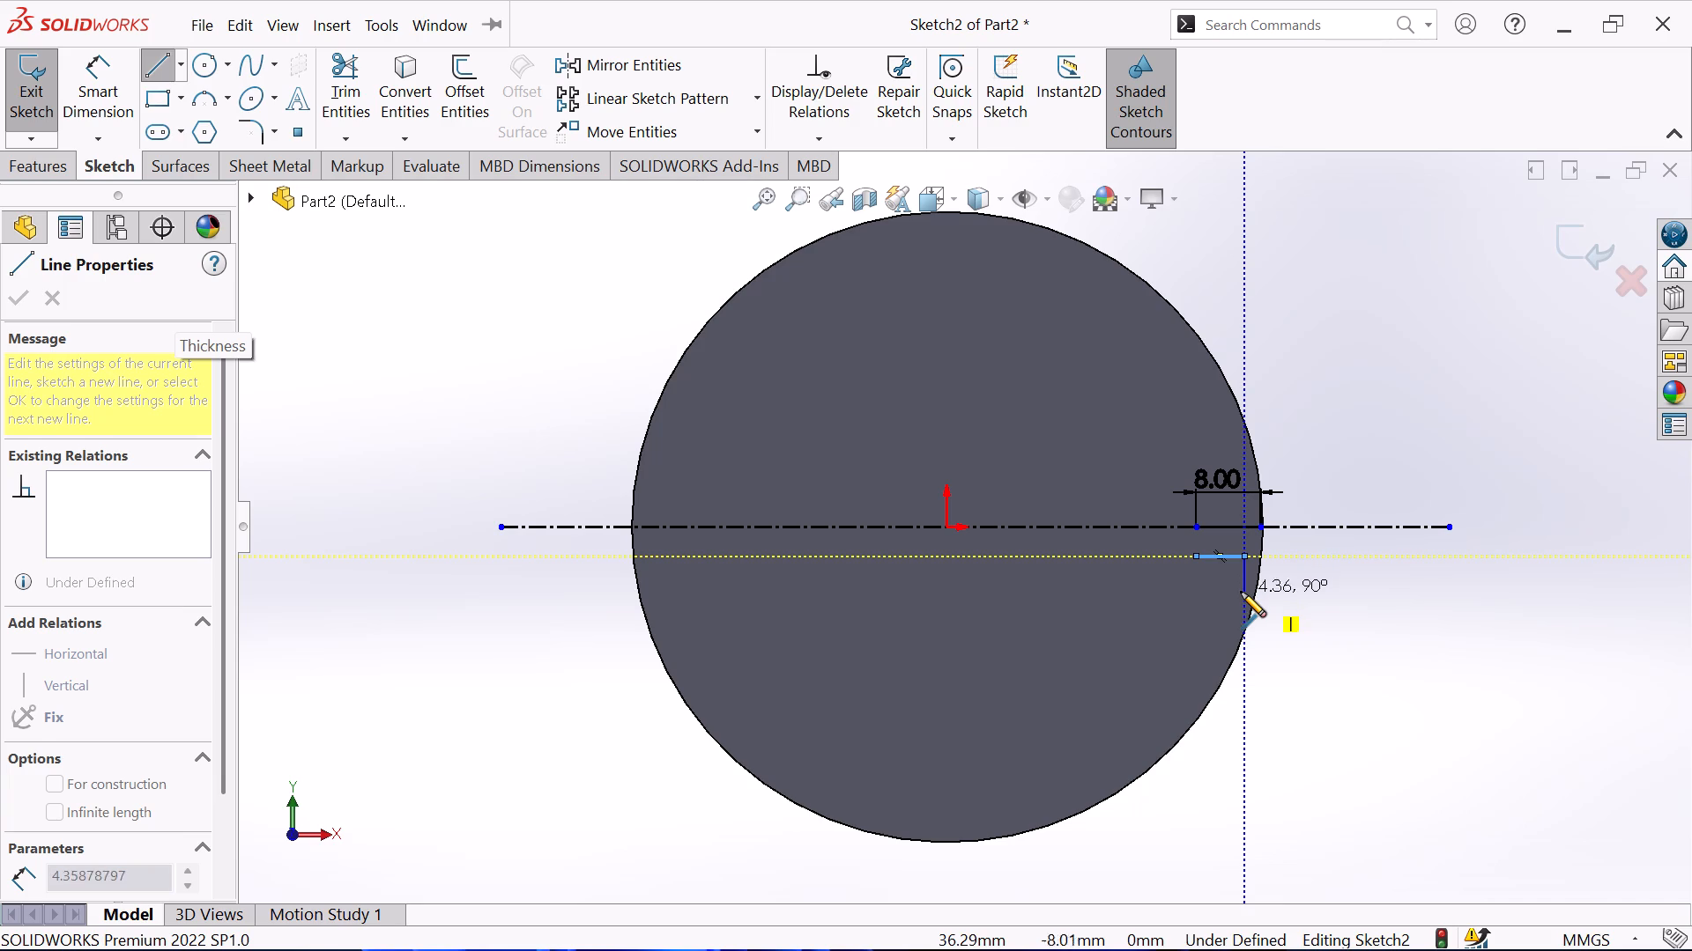
right_click(1160, 604)
left_click(1184, 617)
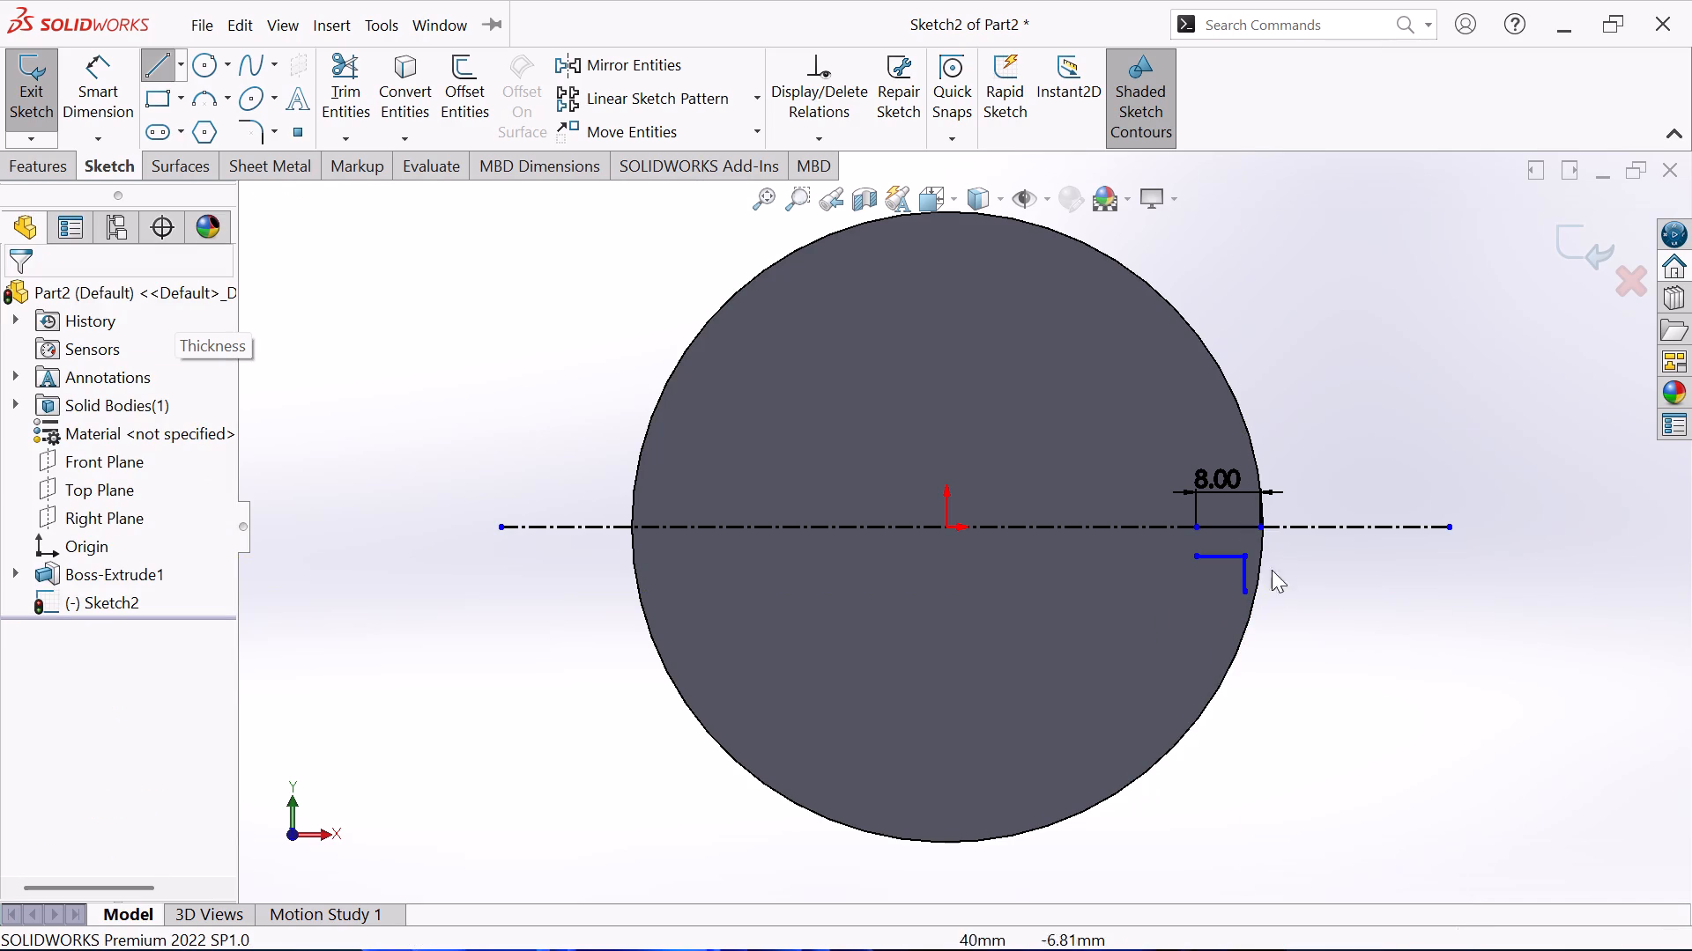
Convert the disc's outer circular edge into a sketch entity.
scroll(1279, 574, "down", 2)
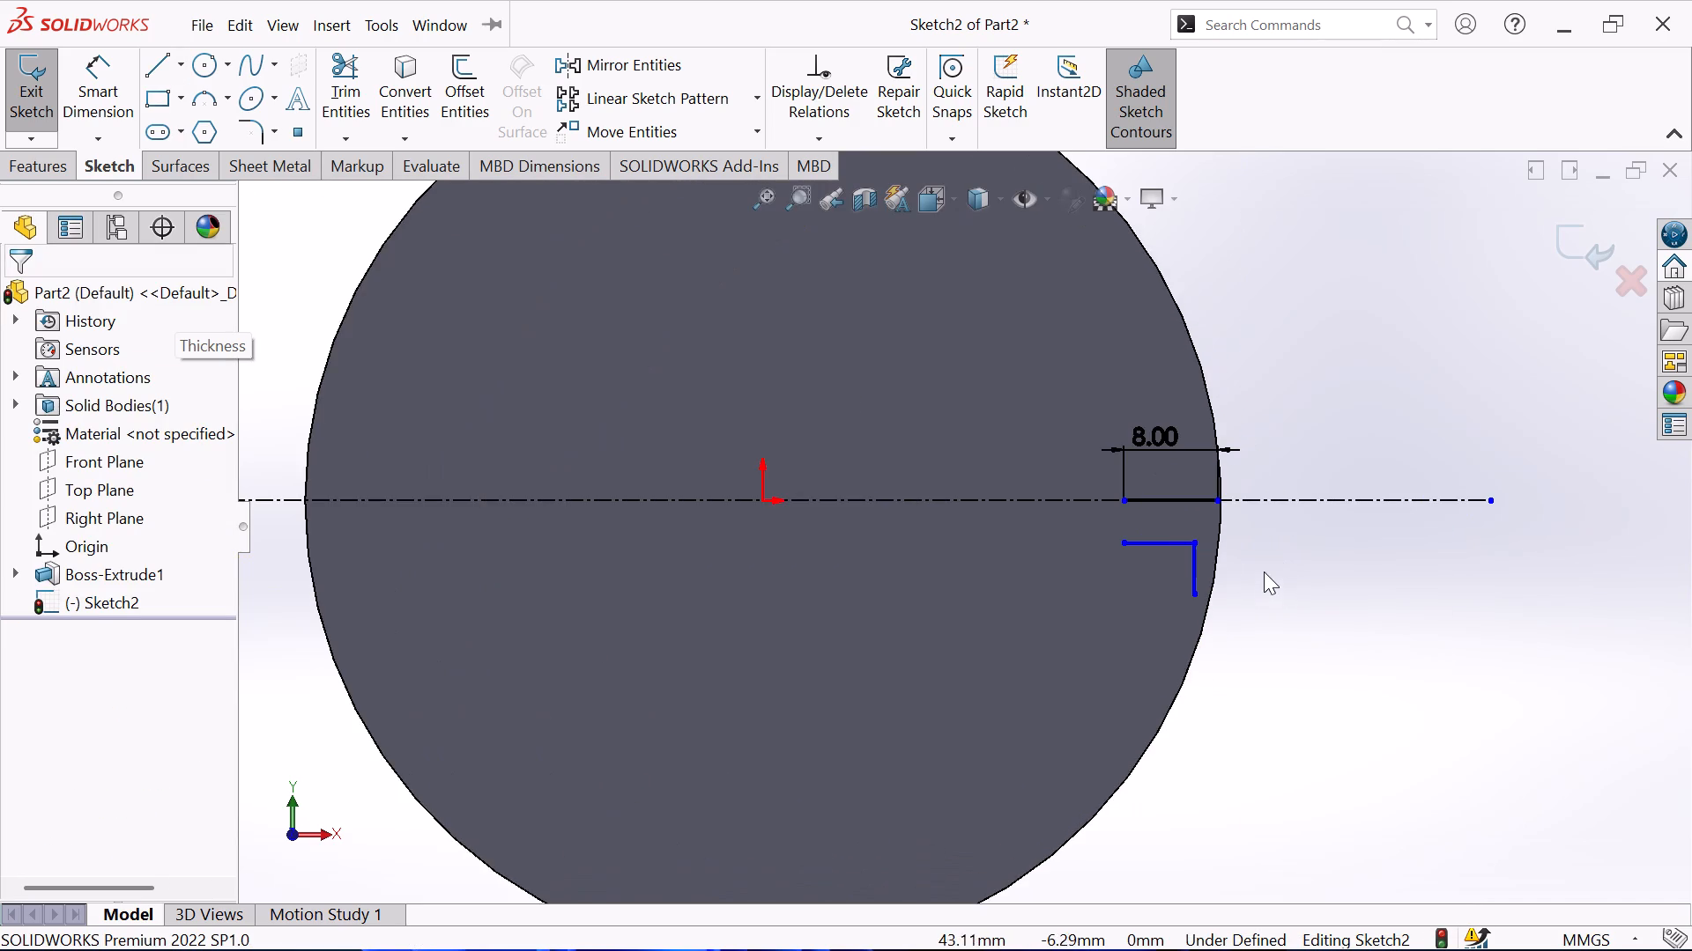
scroll(1213, 480, "down", 1)
left_click(1204, 597)
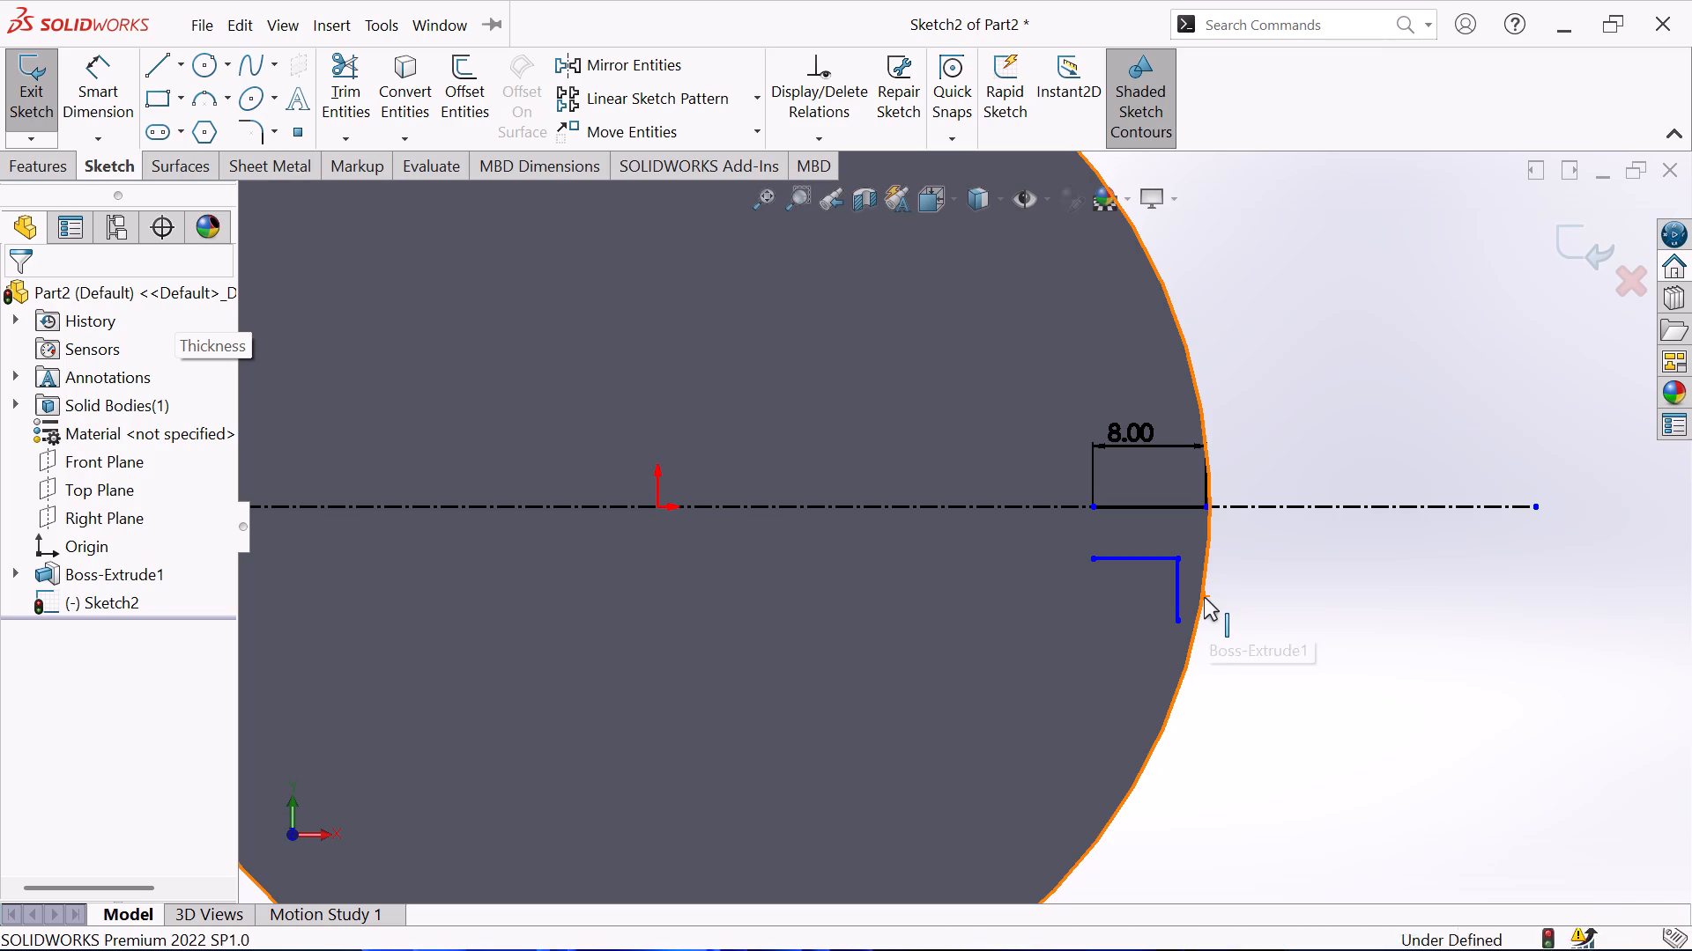
left_click(412, 92)
scroll(599, 404, "up", 3)
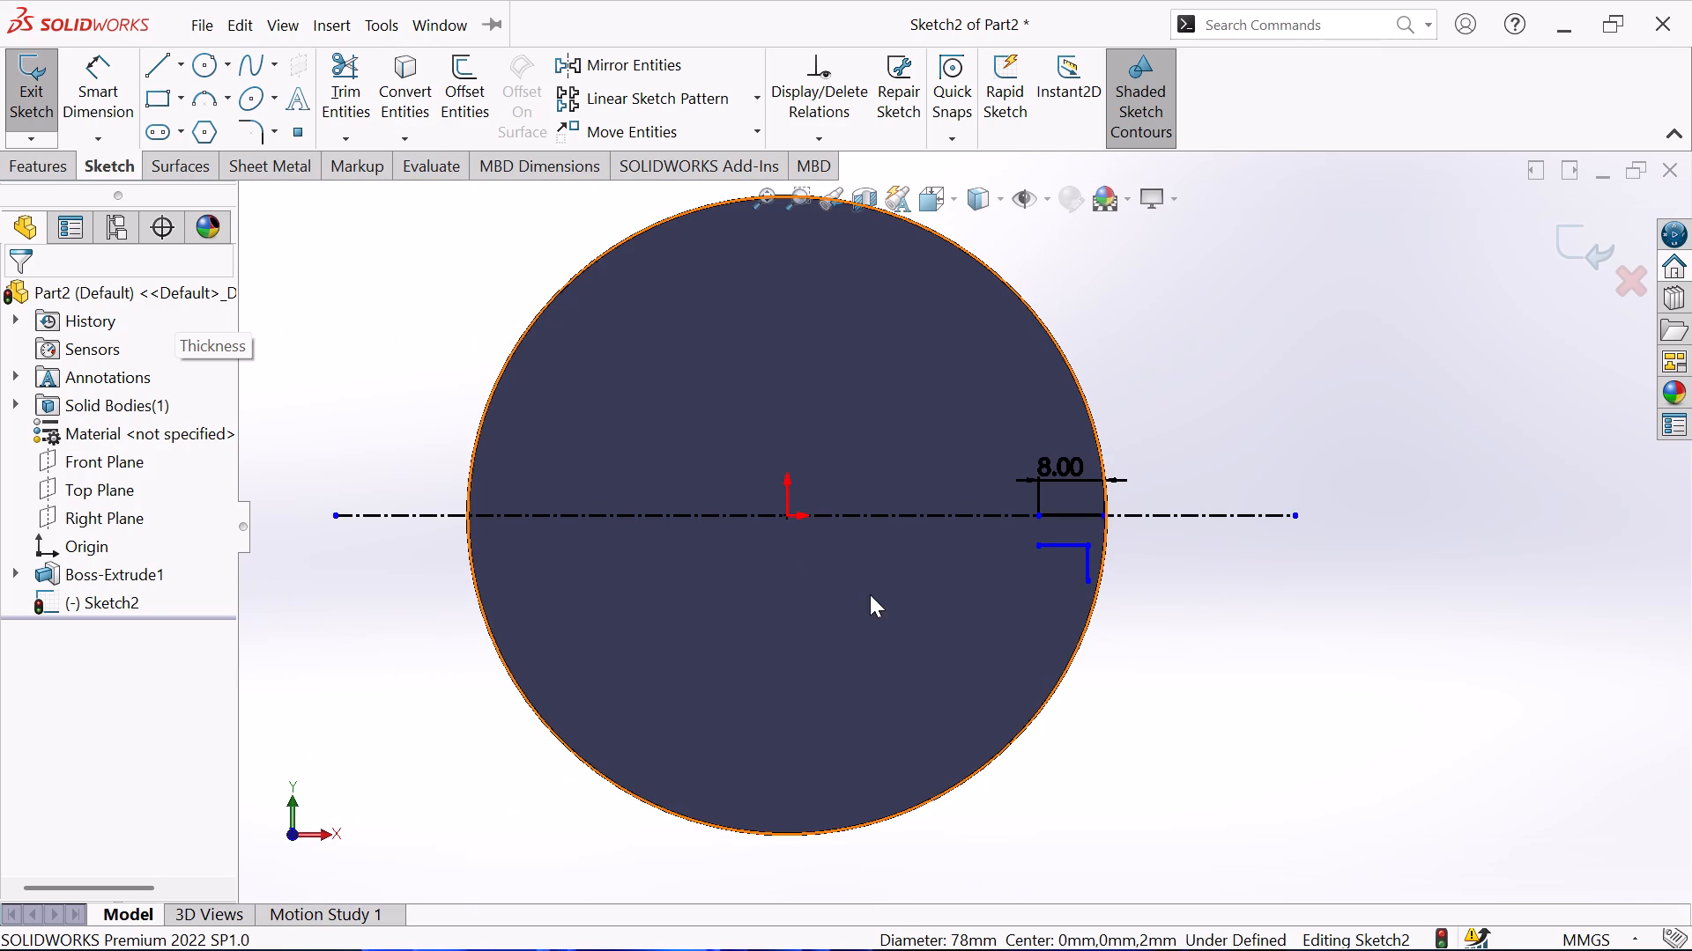
Dimension the vertical distance from the 8 mm line's inner end to the vertical line's lower end and set it to 6.5 mm.
left_click(75, 76)
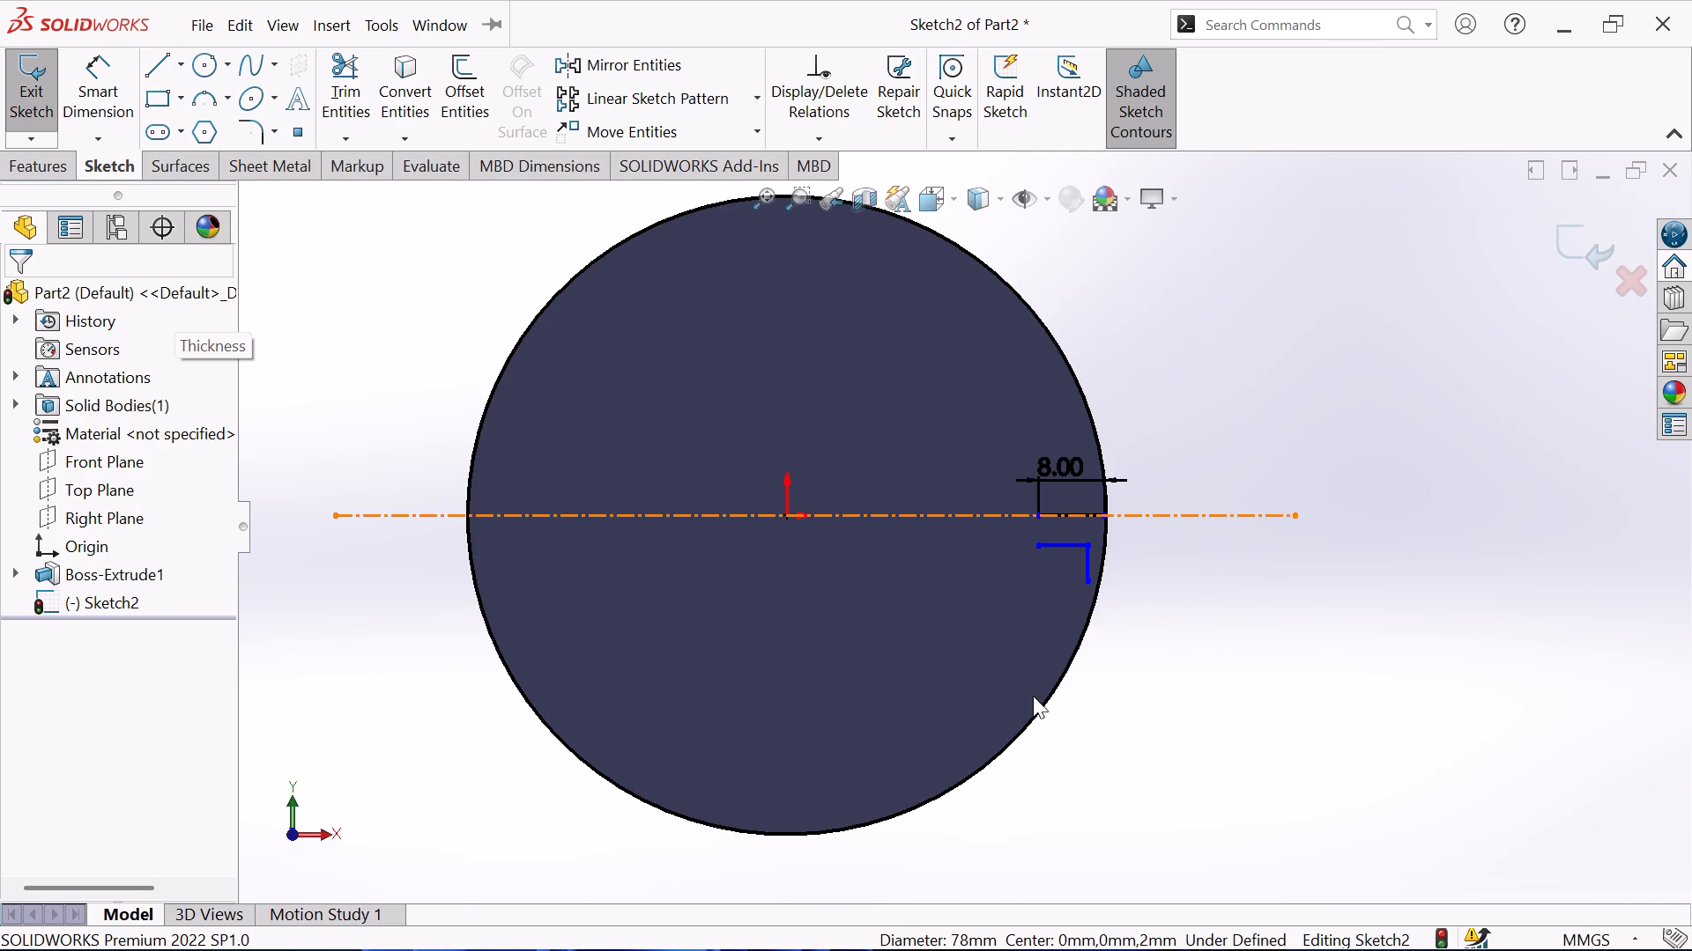
left_click(1037, 513)
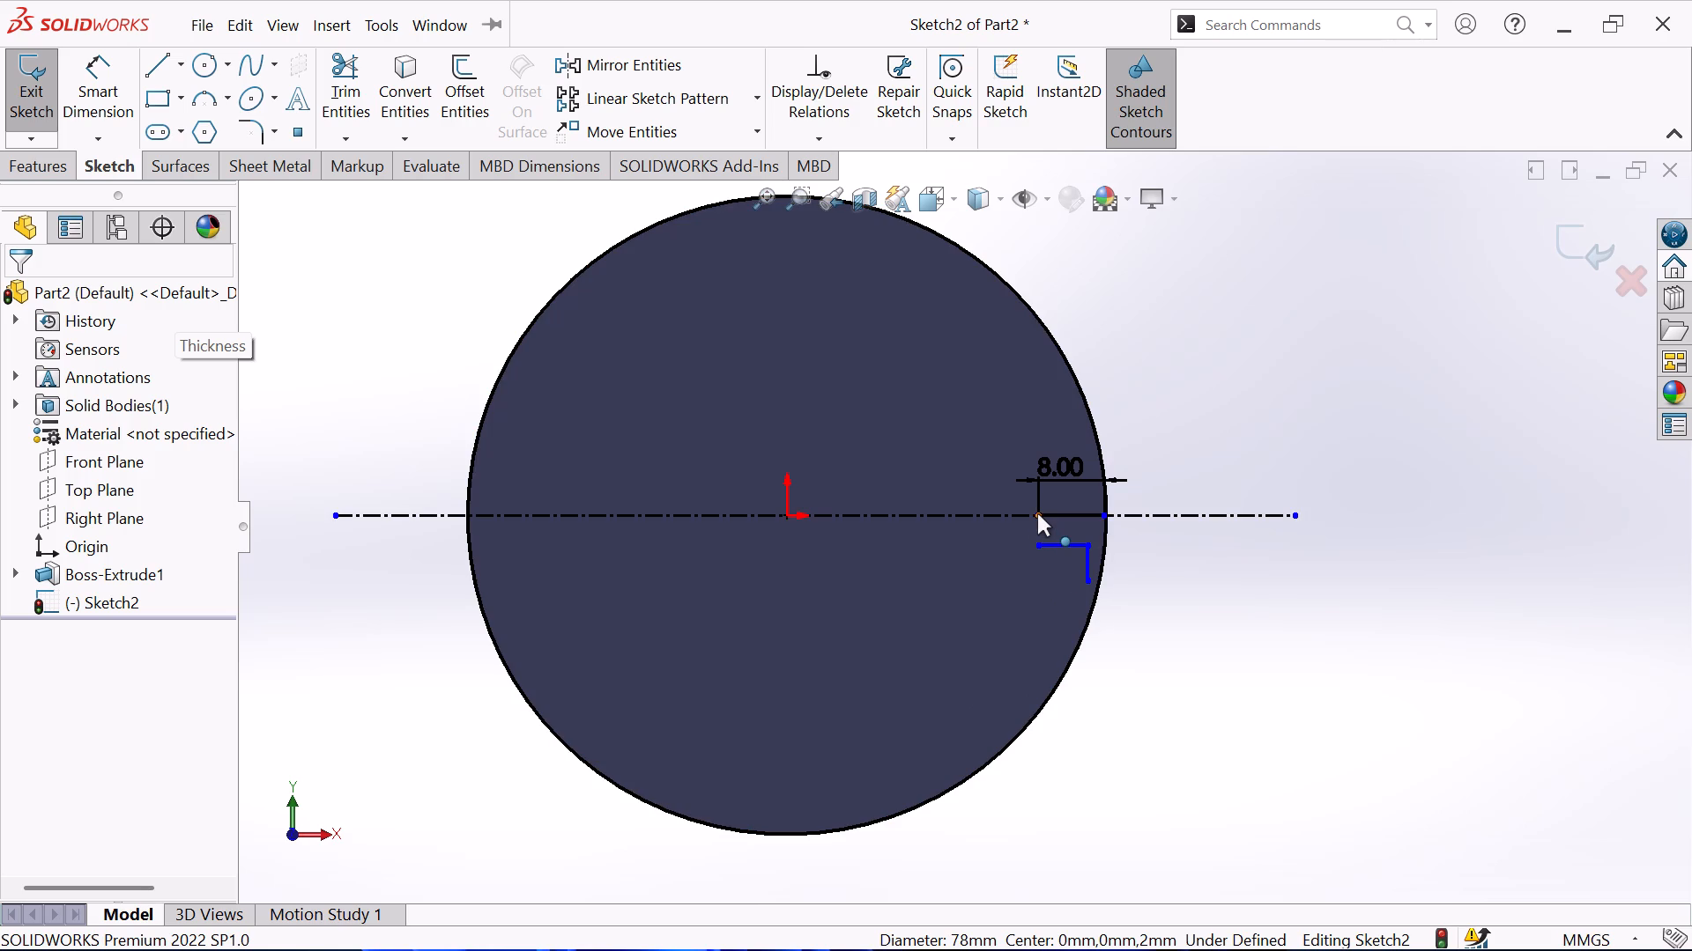
left_click(1092, 583)
left_click(114, 75)
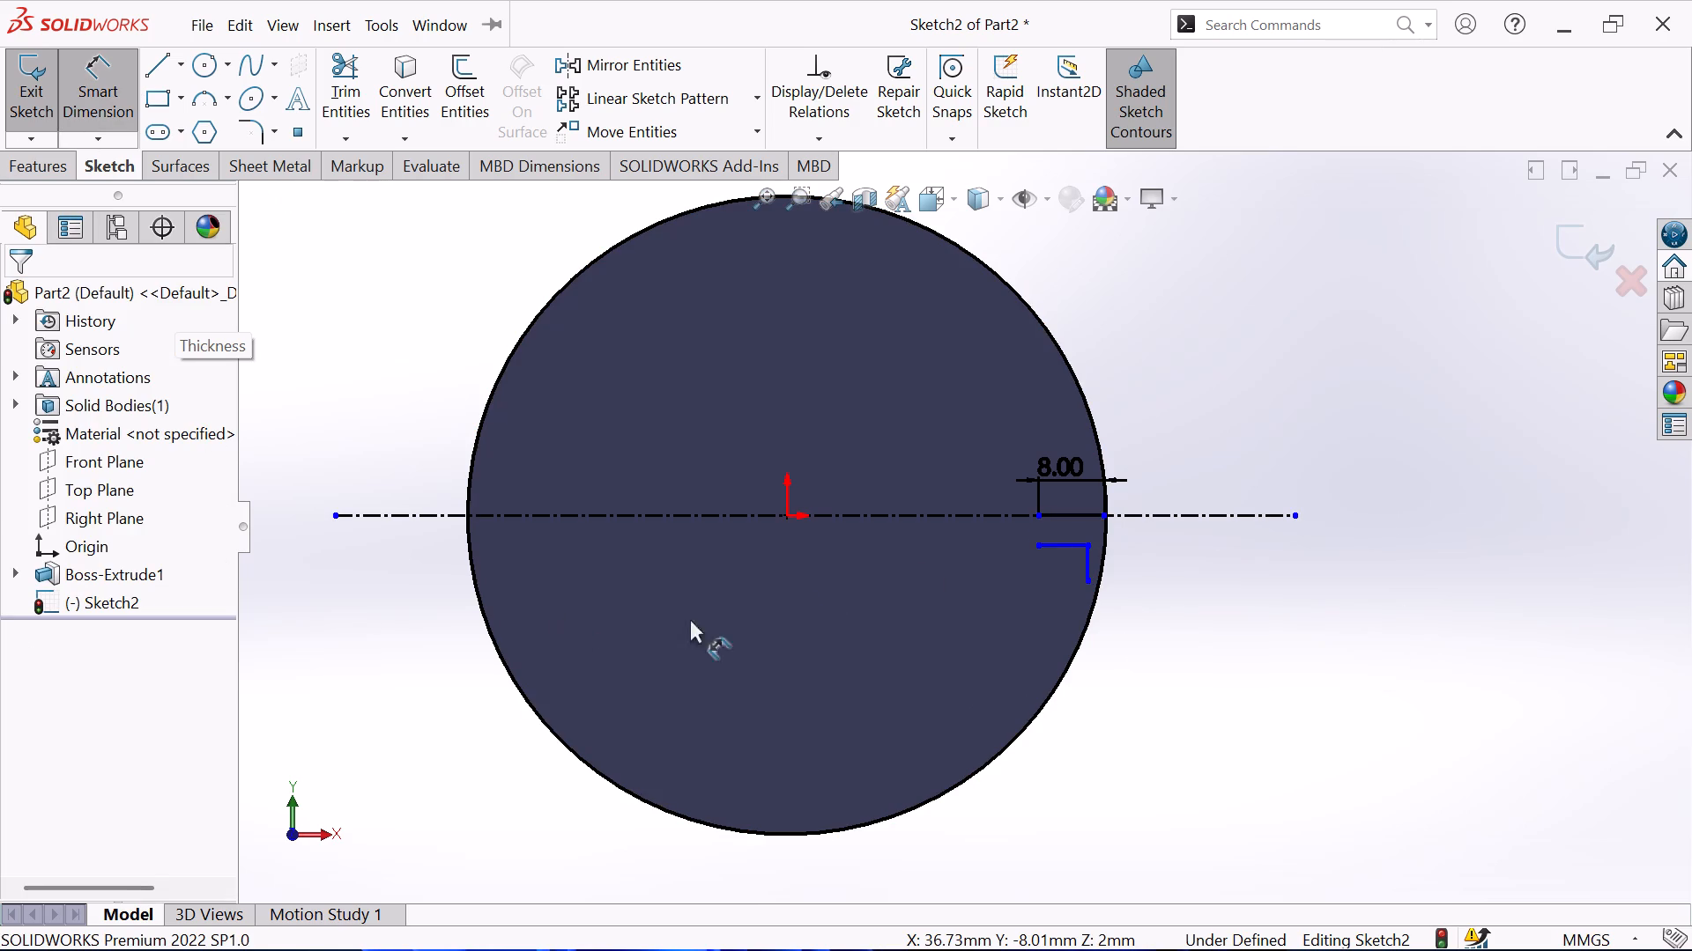
left_click(1035, 516)
left_click(1088, 583)
left_click(973, 560)
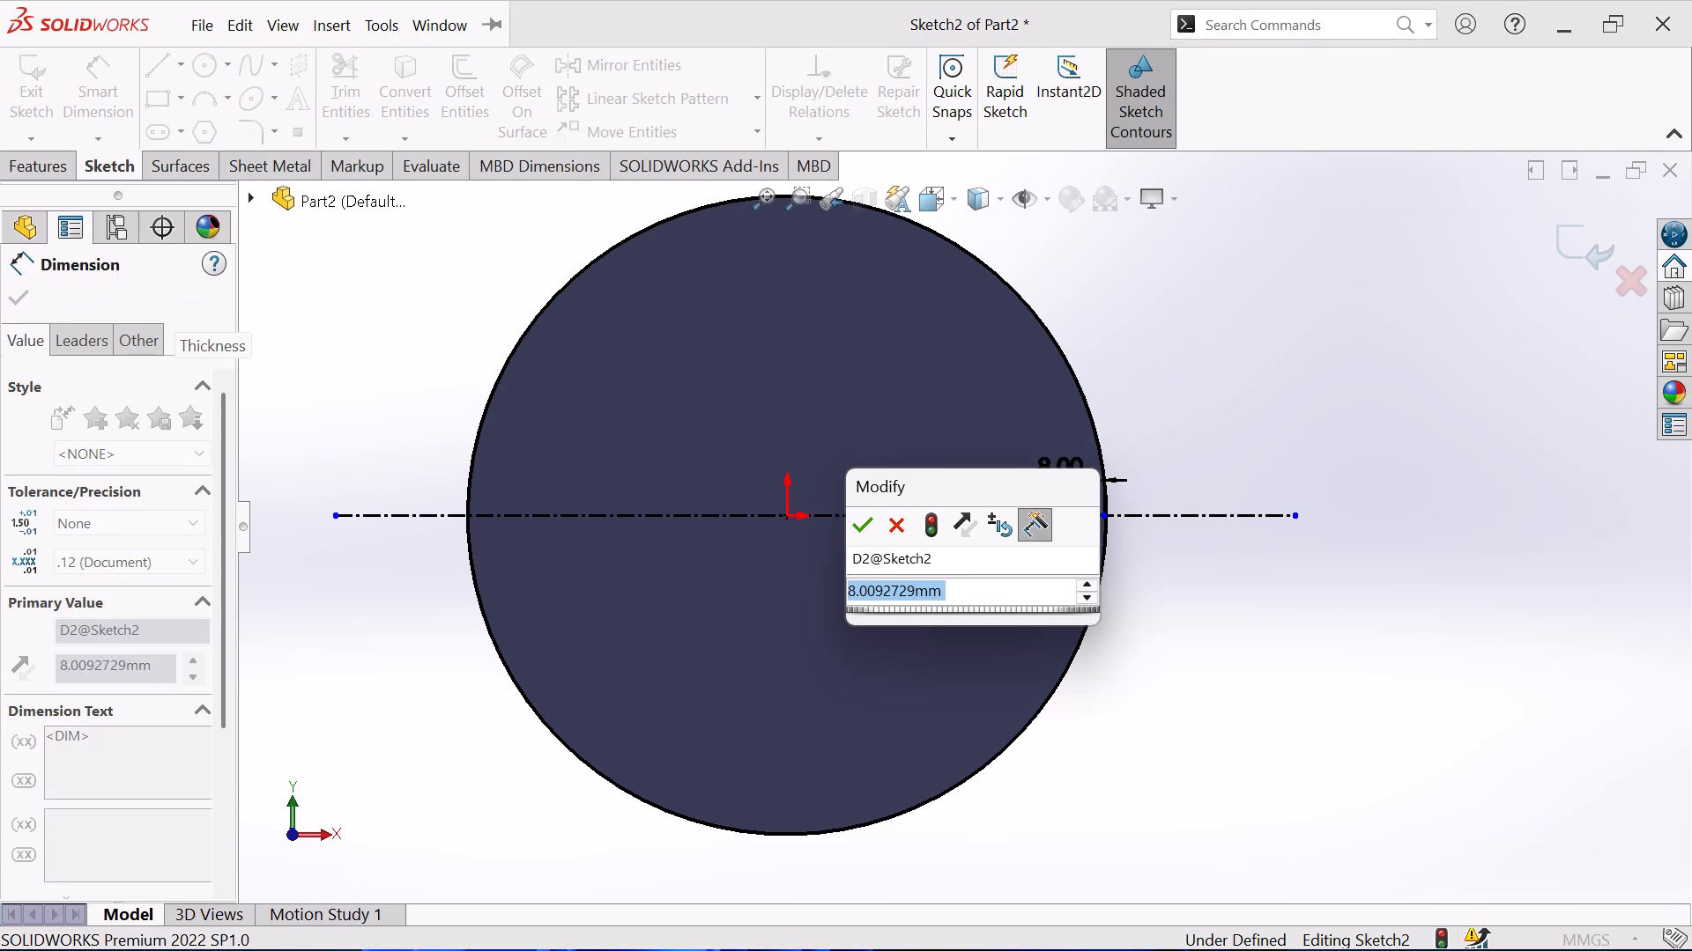
type("6.5")
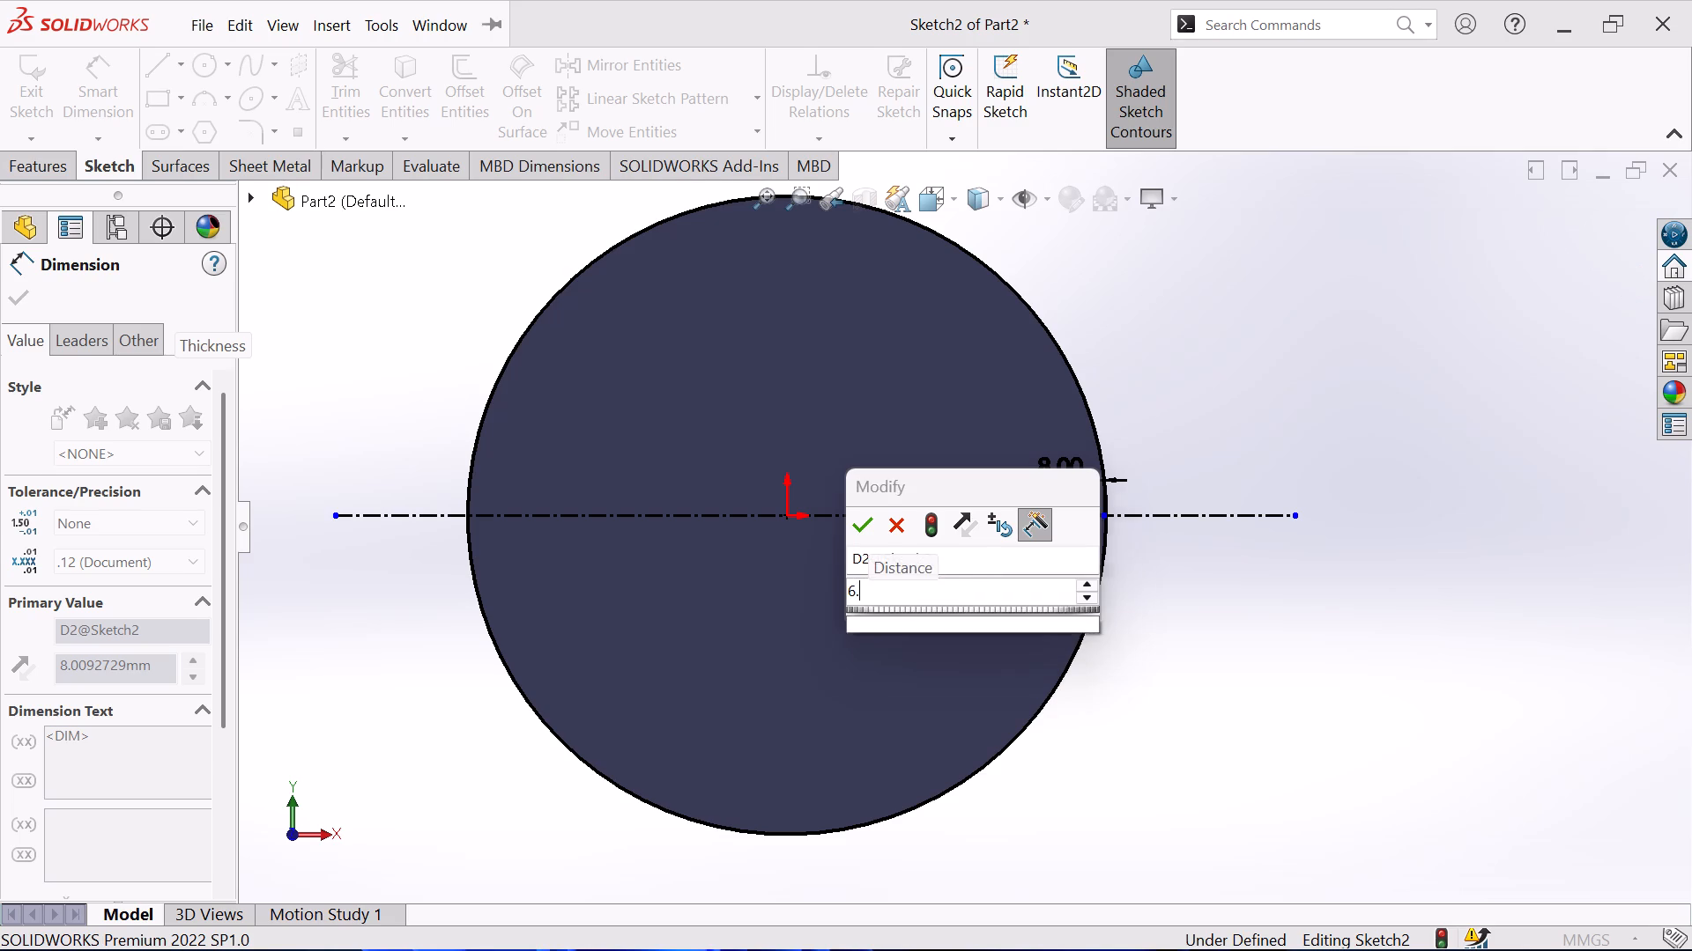
key("Return")
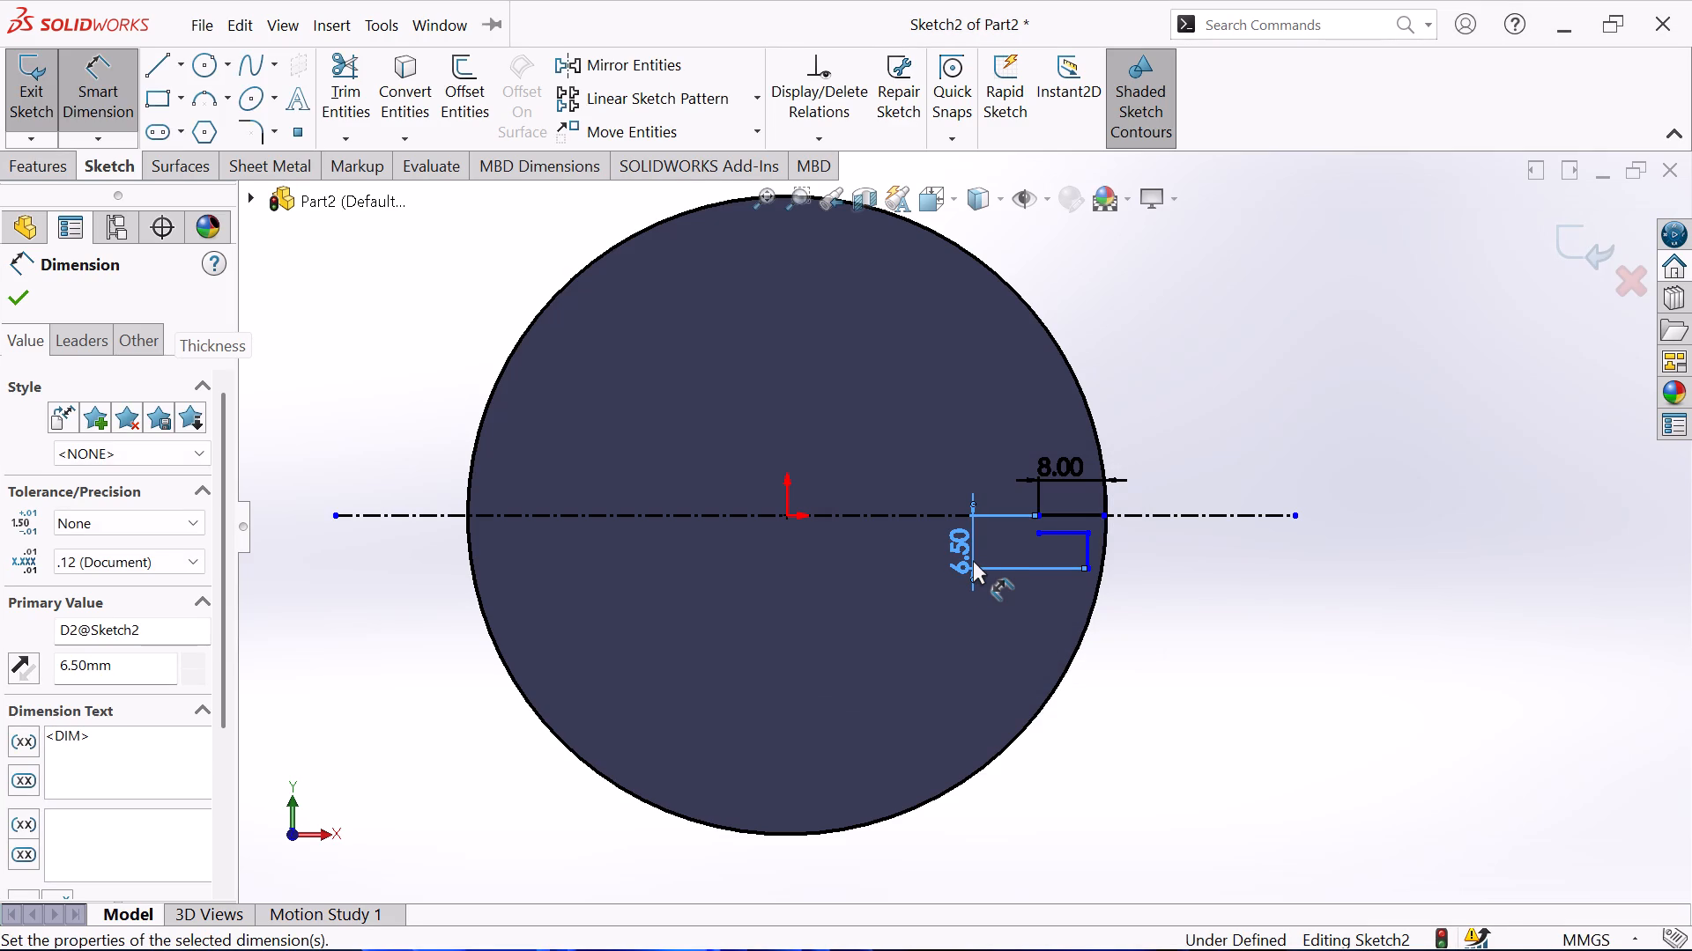
right_click(1204, 632)
left_click(1266, 715)
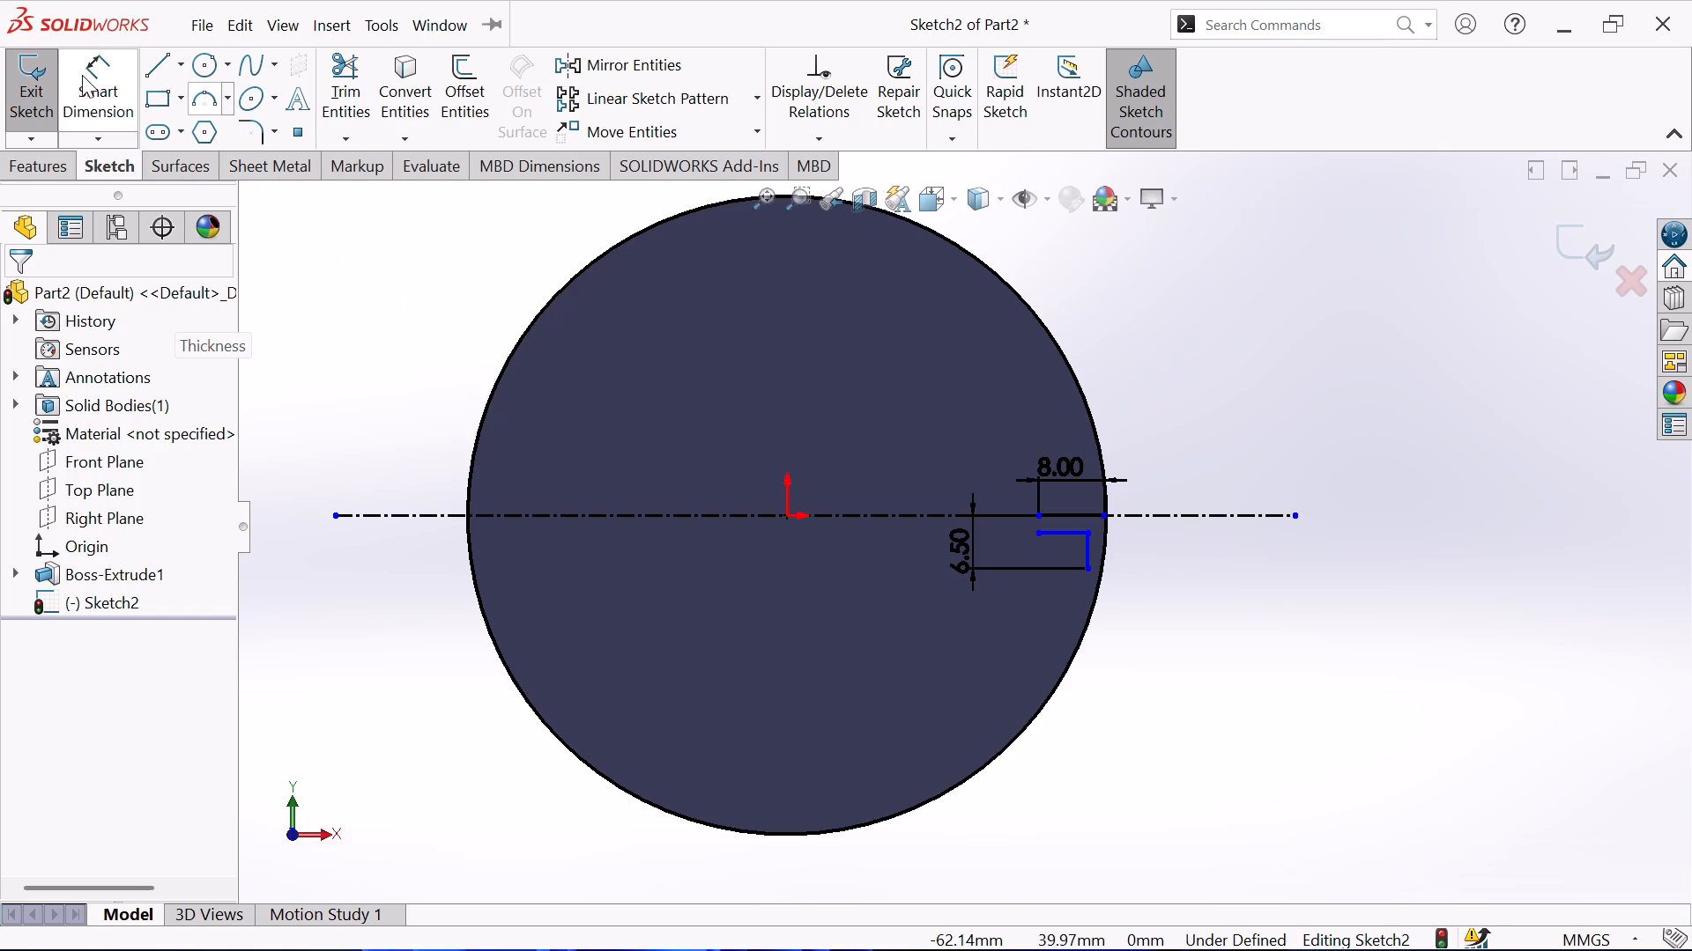
Draw a horizontal line about 1.7 mm long from the vertical line's lower end to the disc's outer circle.
left_click(163, 67)
scroll(1117, 608, "down", 2)
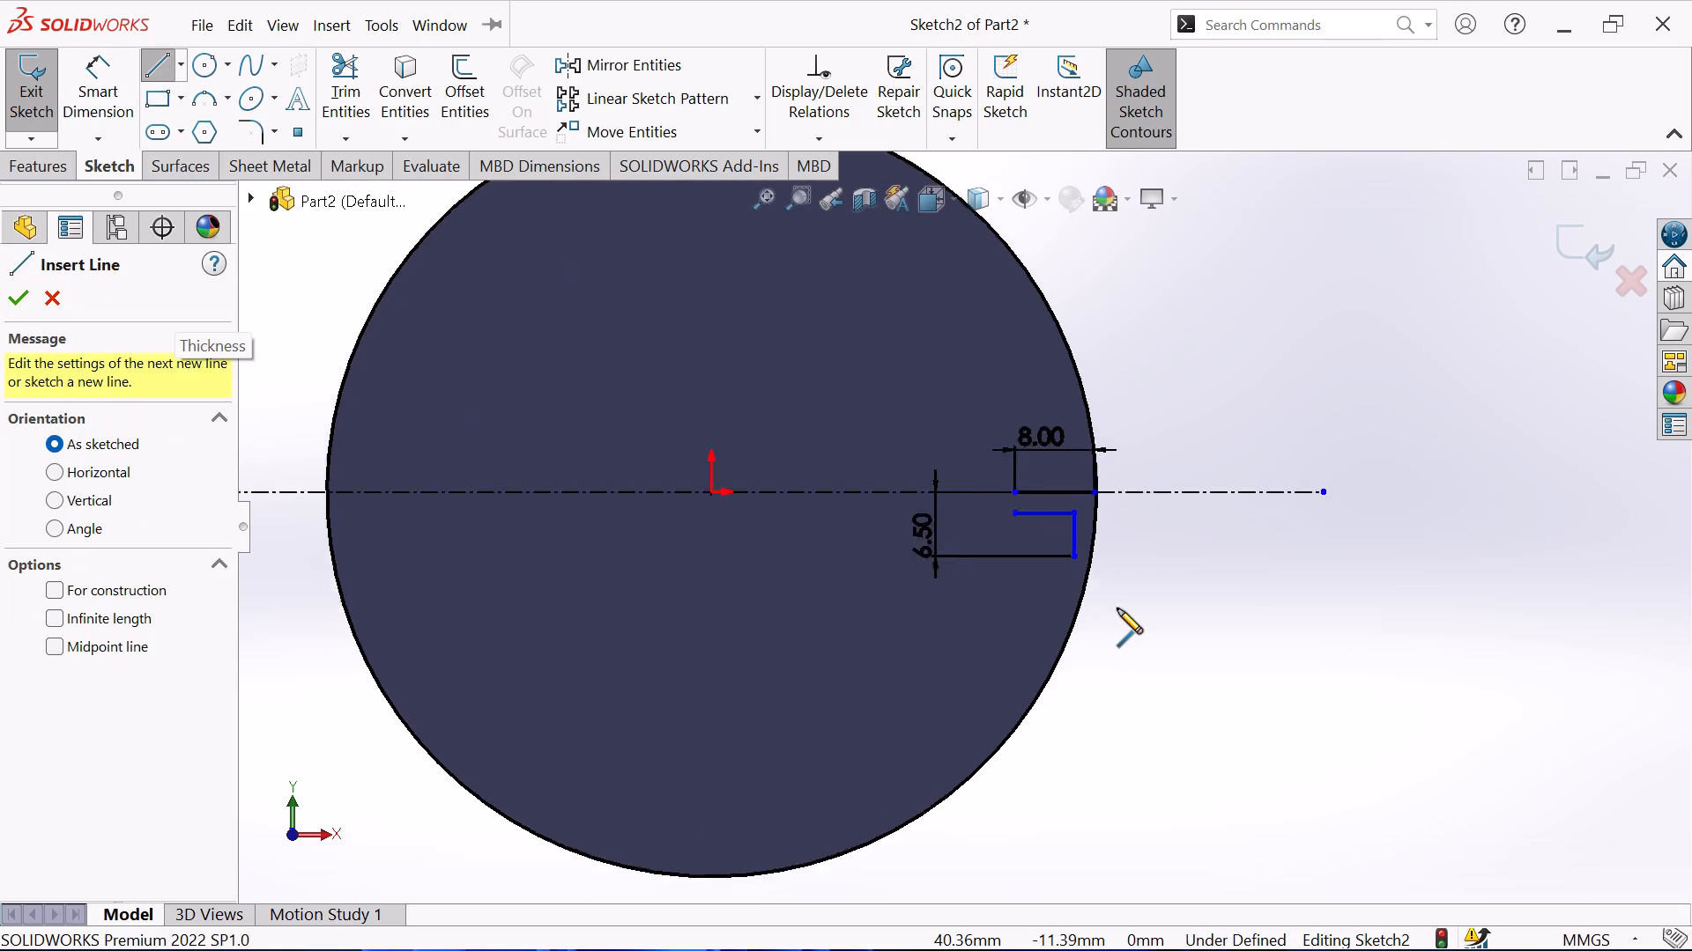
scroll(1117, 608, "down", 1)
left_click(1038, 527)
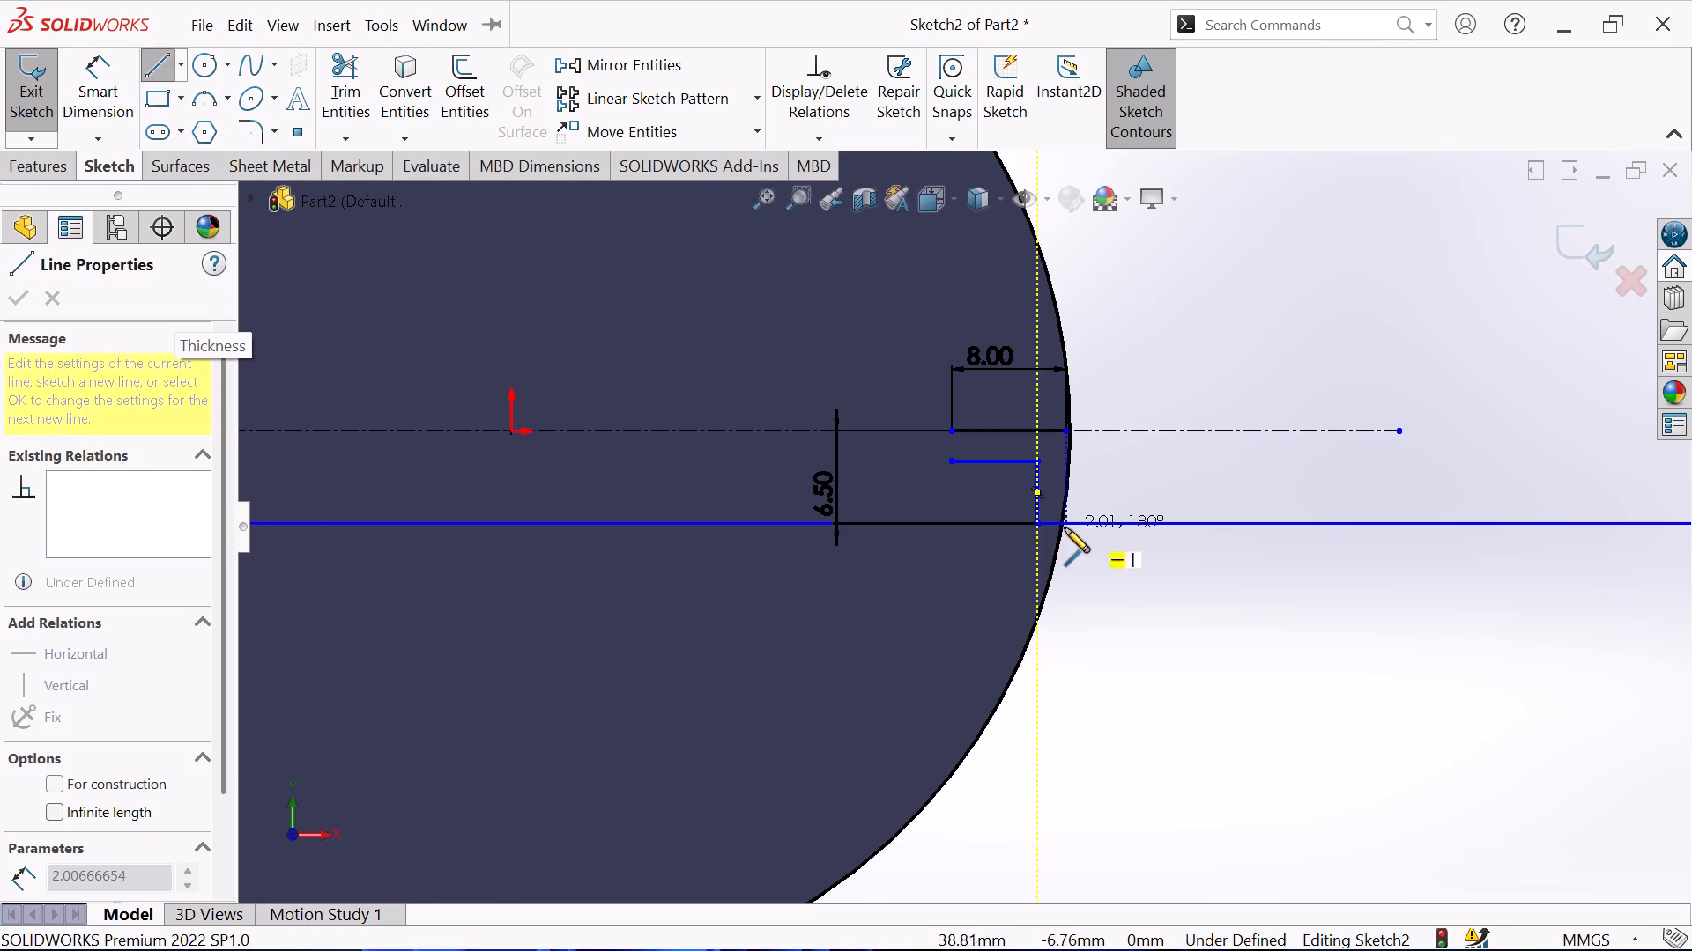
left_click(1059, 522)
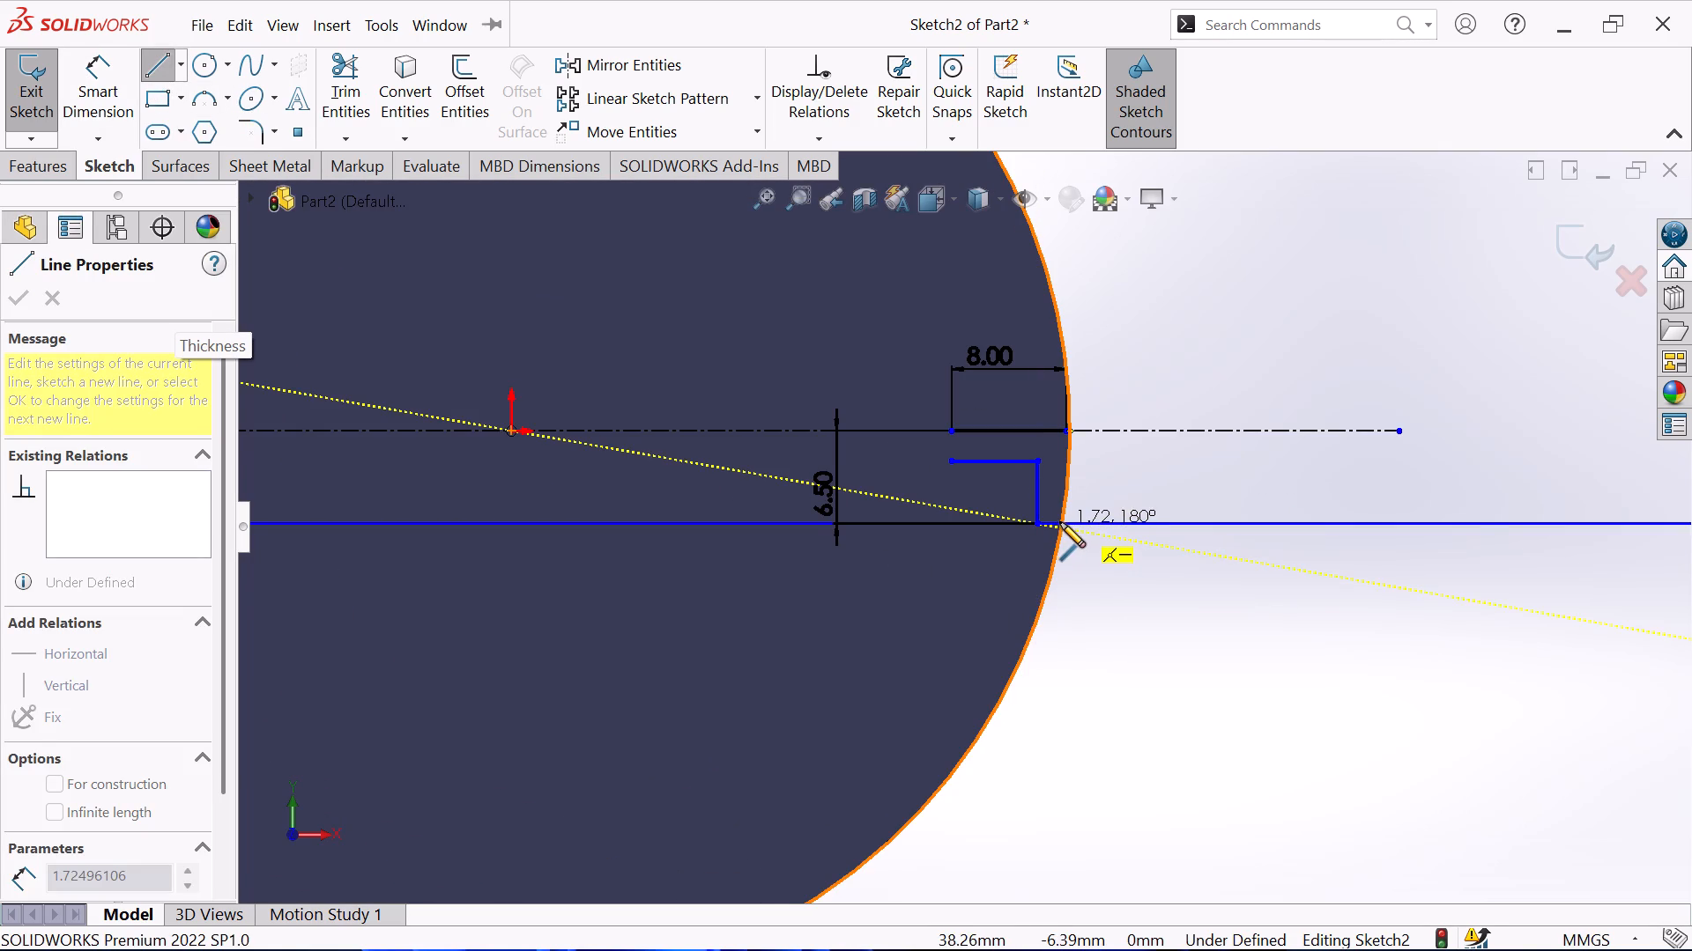
right_click(1161, 608)
left_click(1218, 634)
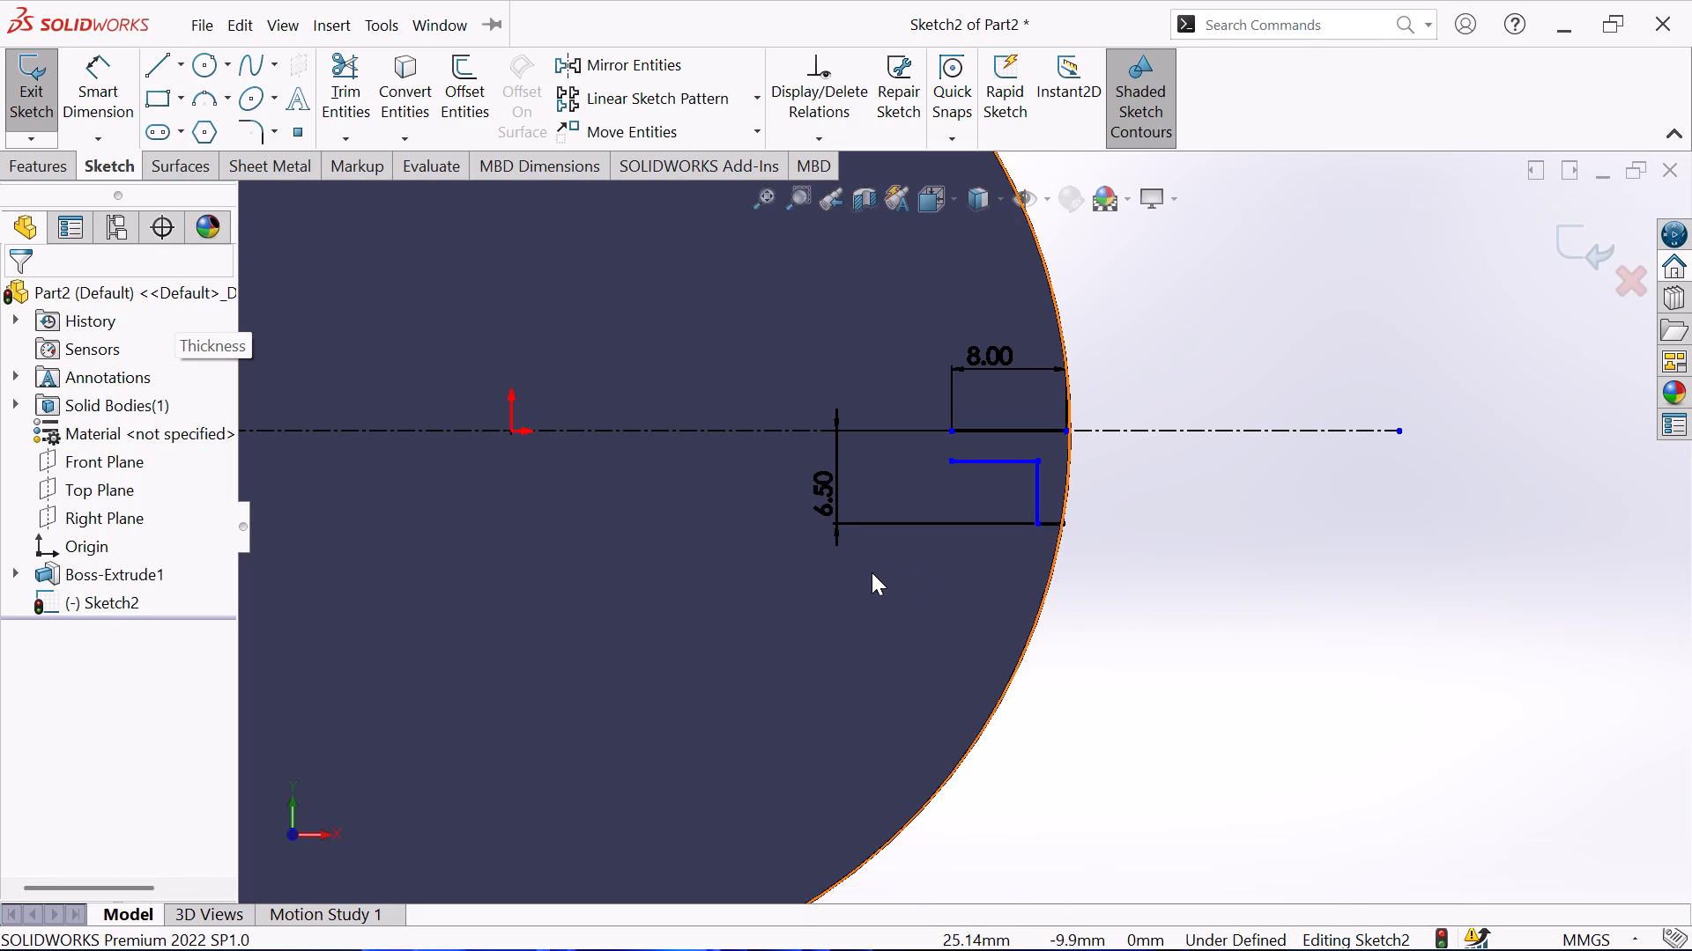
Draw a circle centered on the origin, passing through the 8 mm line's inner end, with a radius of about 30.7 mm.
scroll(399, 457, "up", 2)
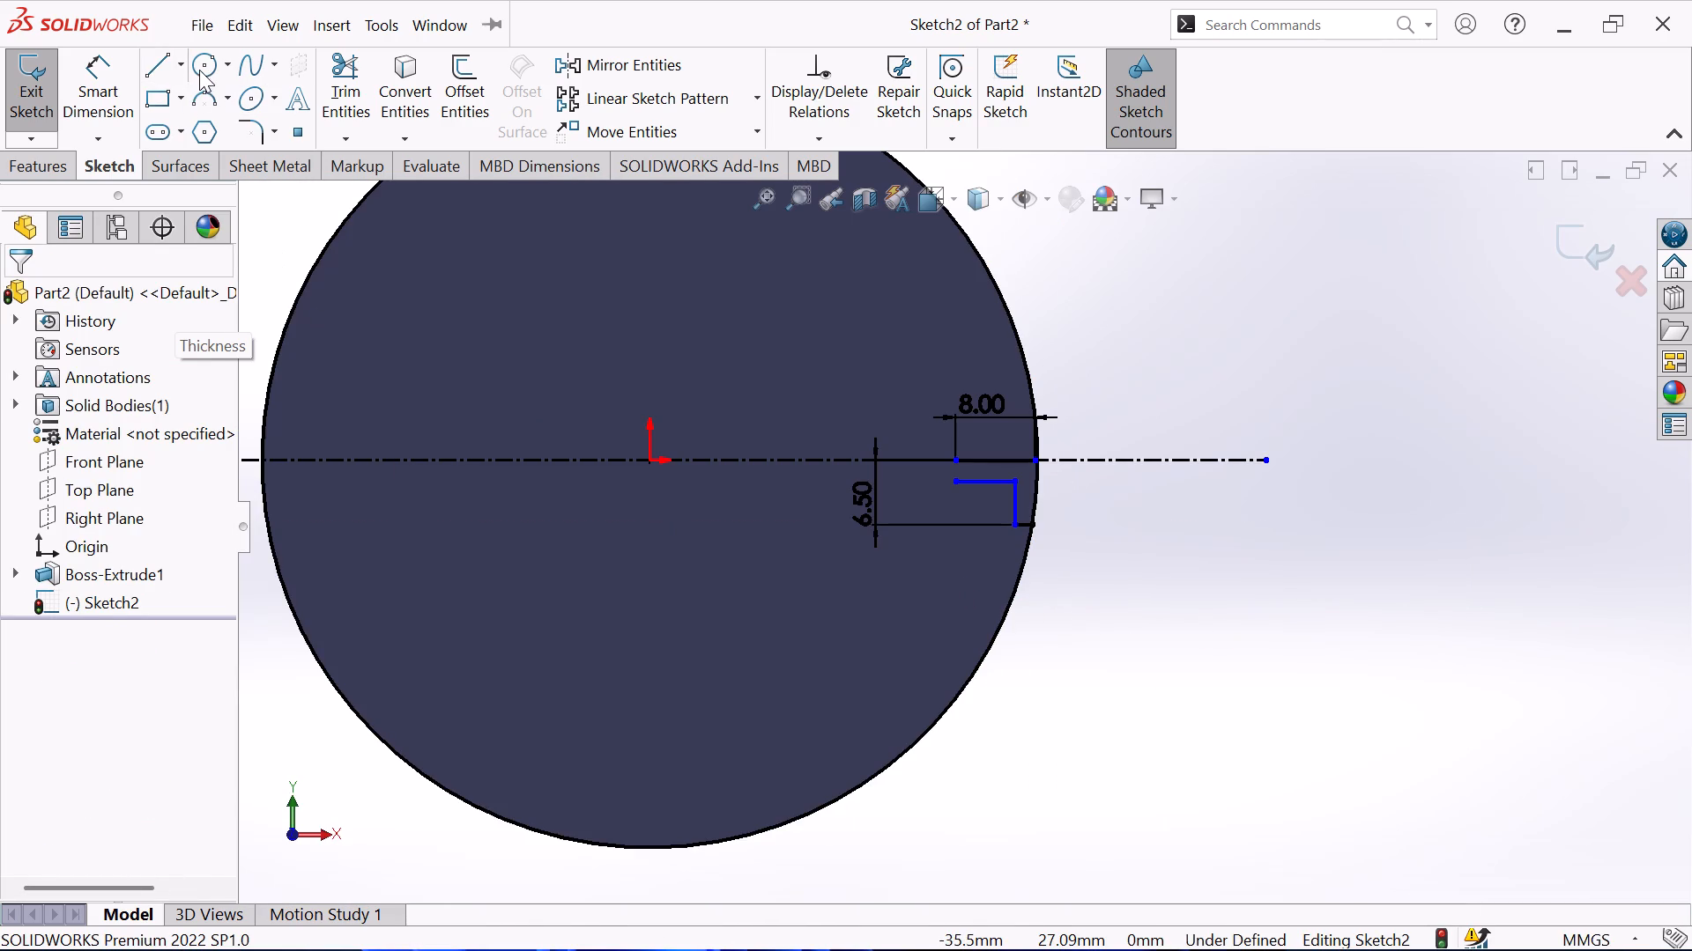
left_click(199, 67)
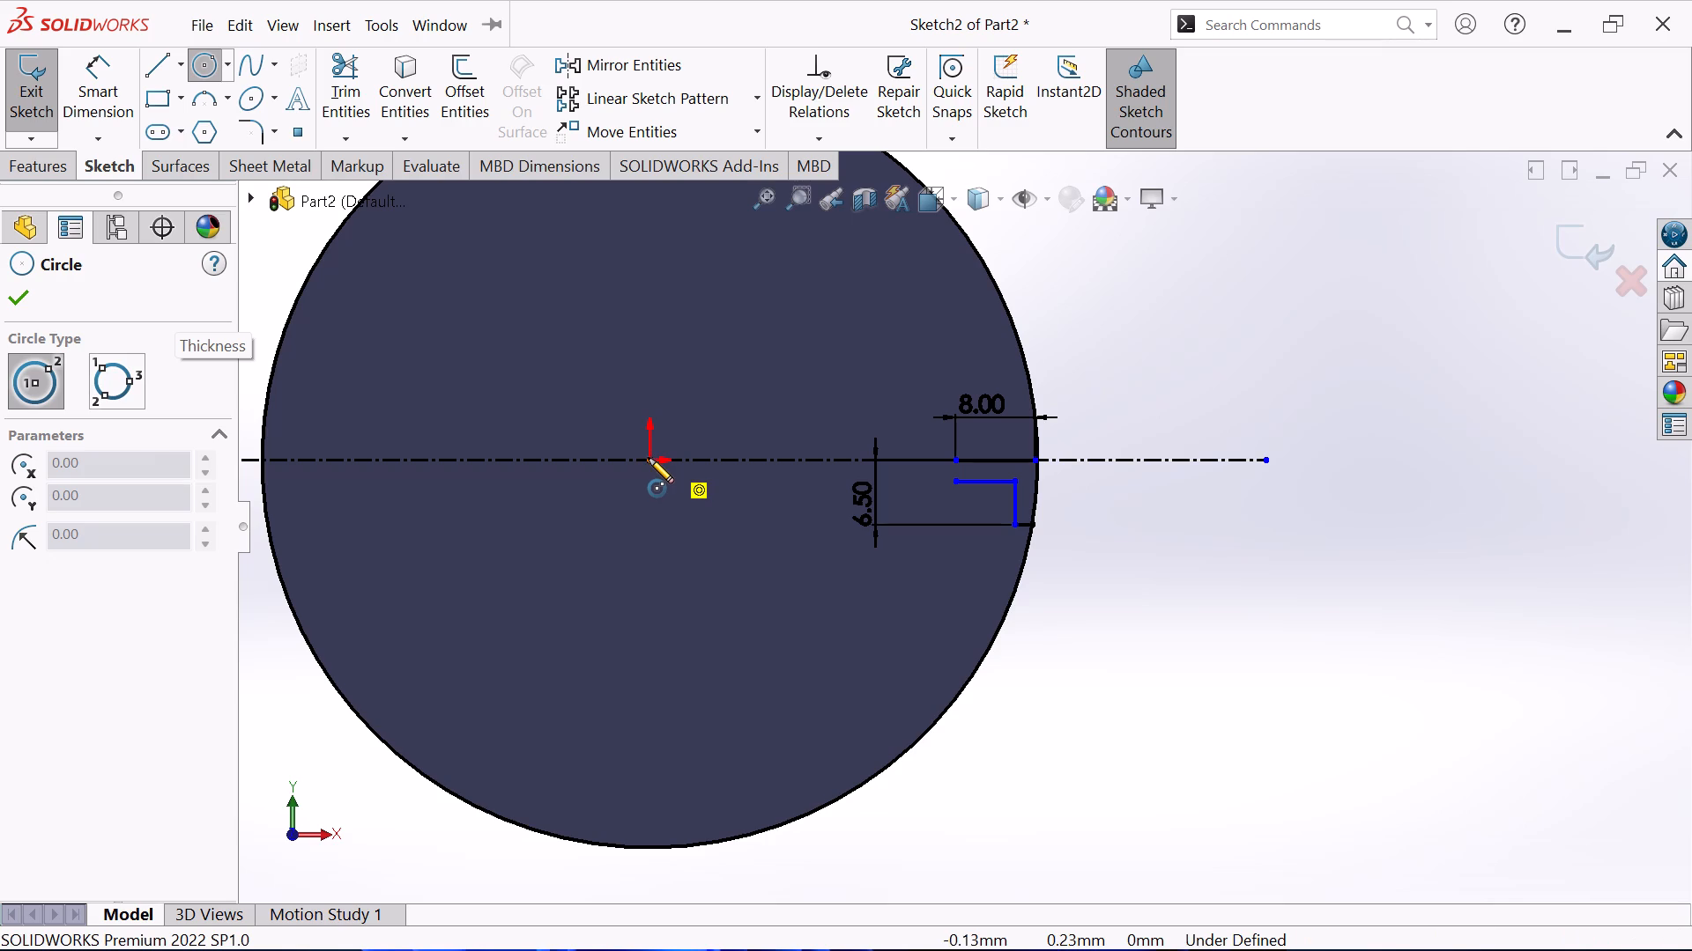
left_click(649, 458)
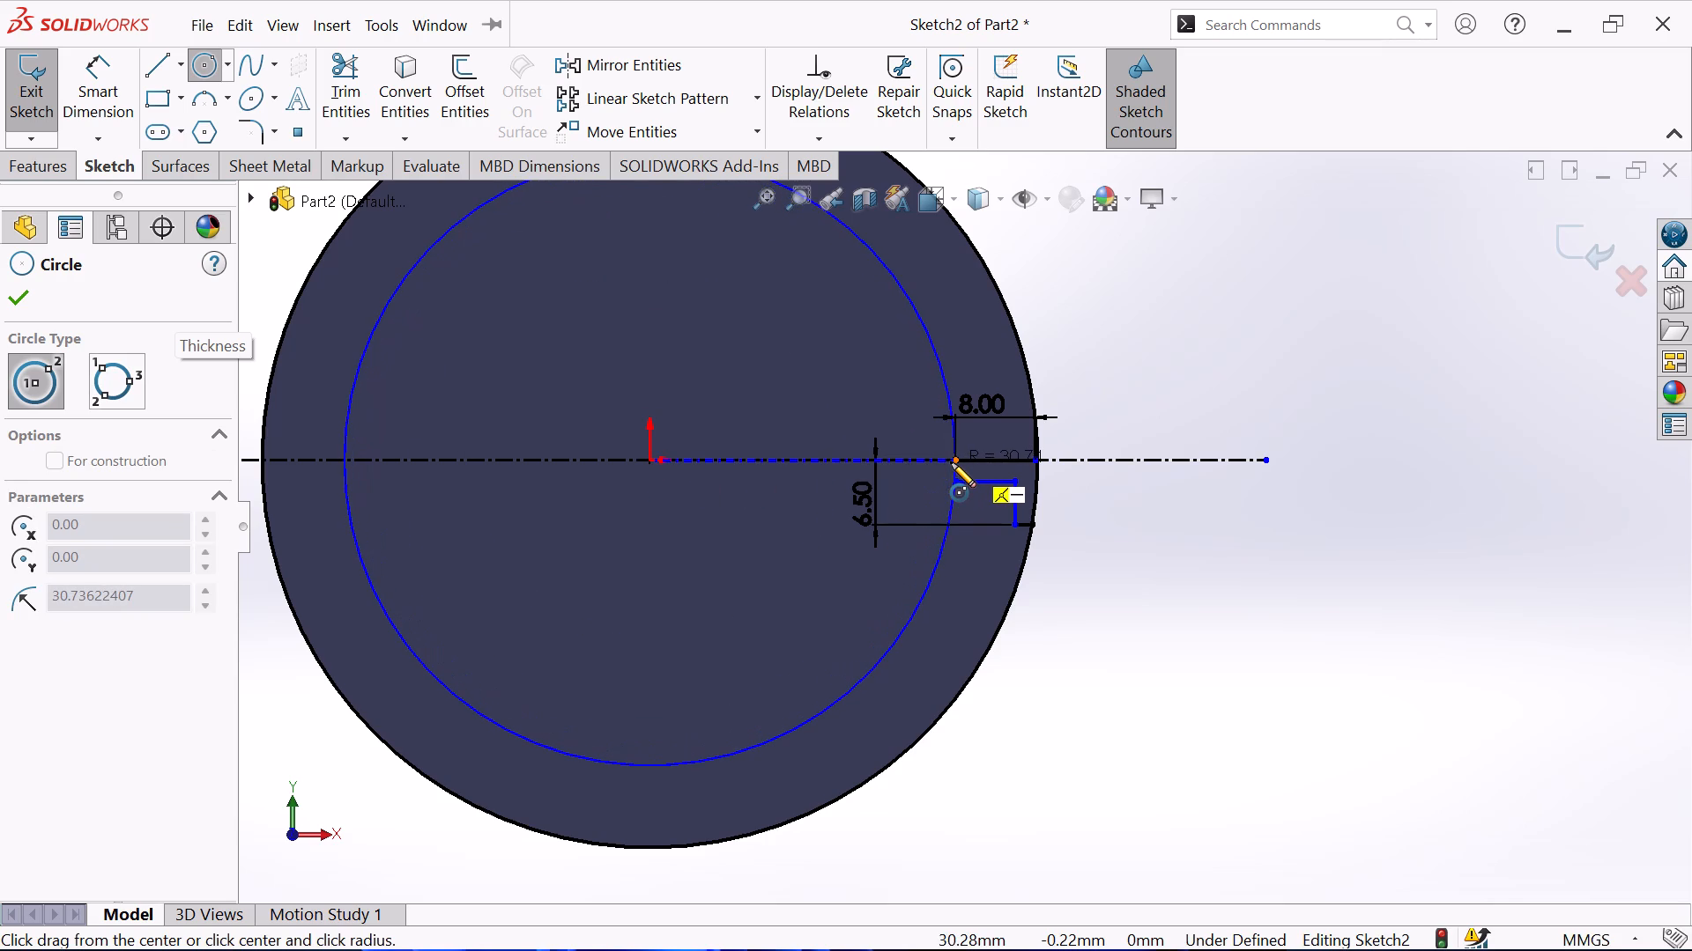
left_click(951, 462)
right_click(1234, 623)
left_click(1275, 637)
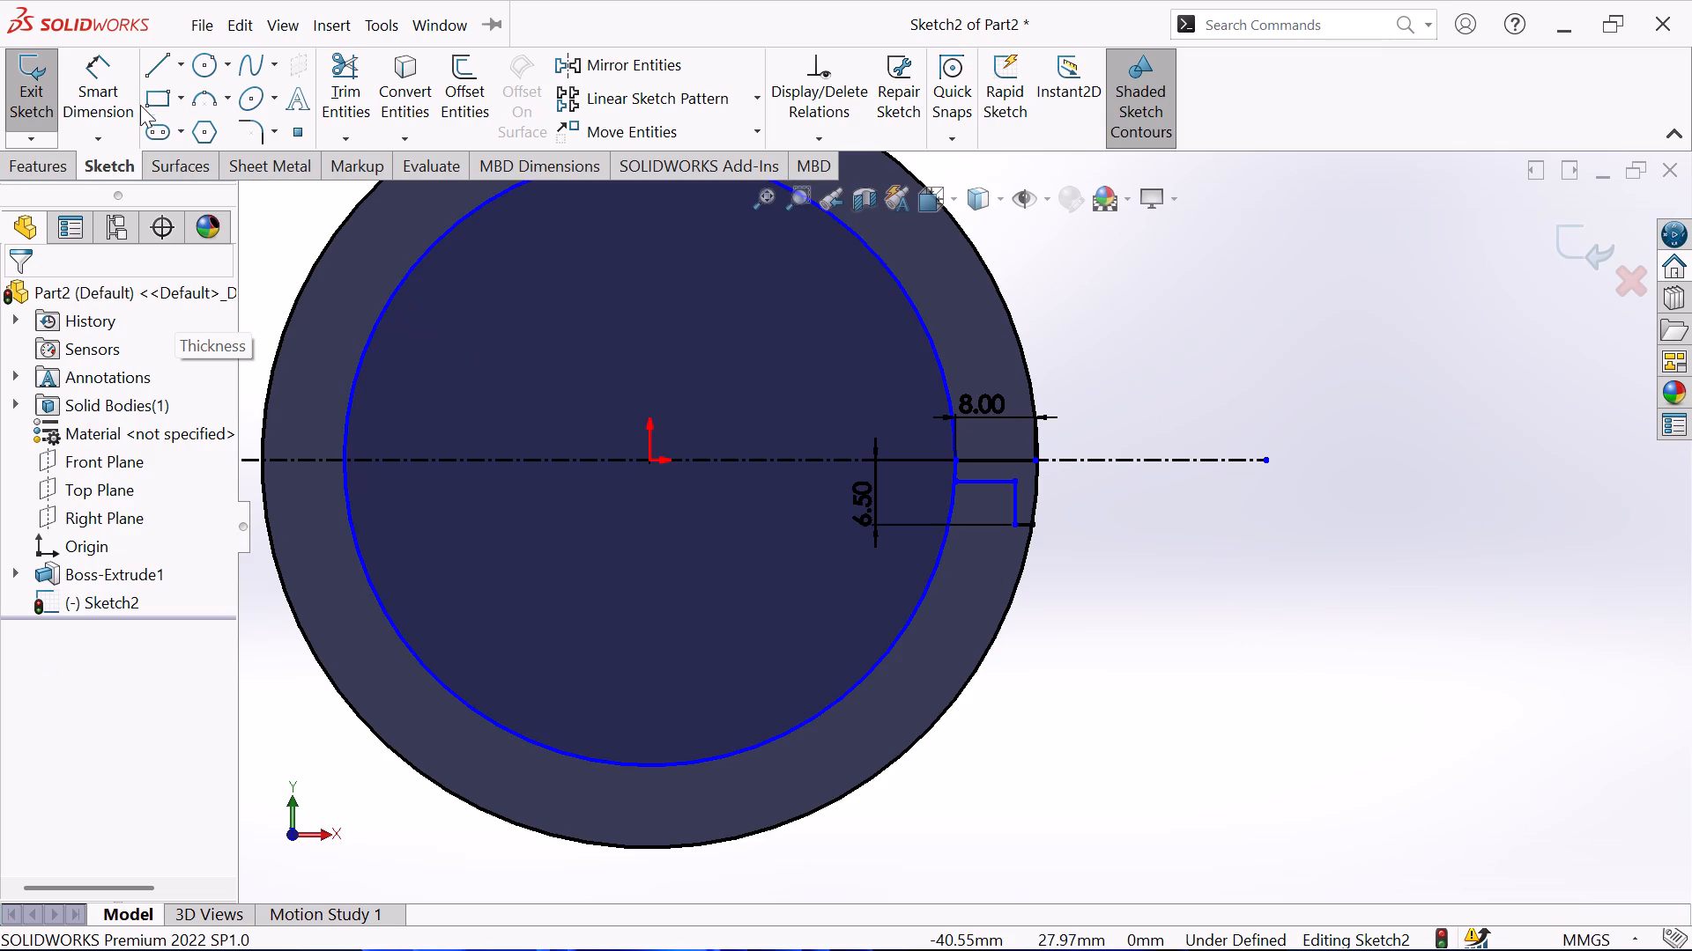
Dimension the inner circle's diameter and set it to 58 mm.
left_click(88, 94)
left_click(374, 581)
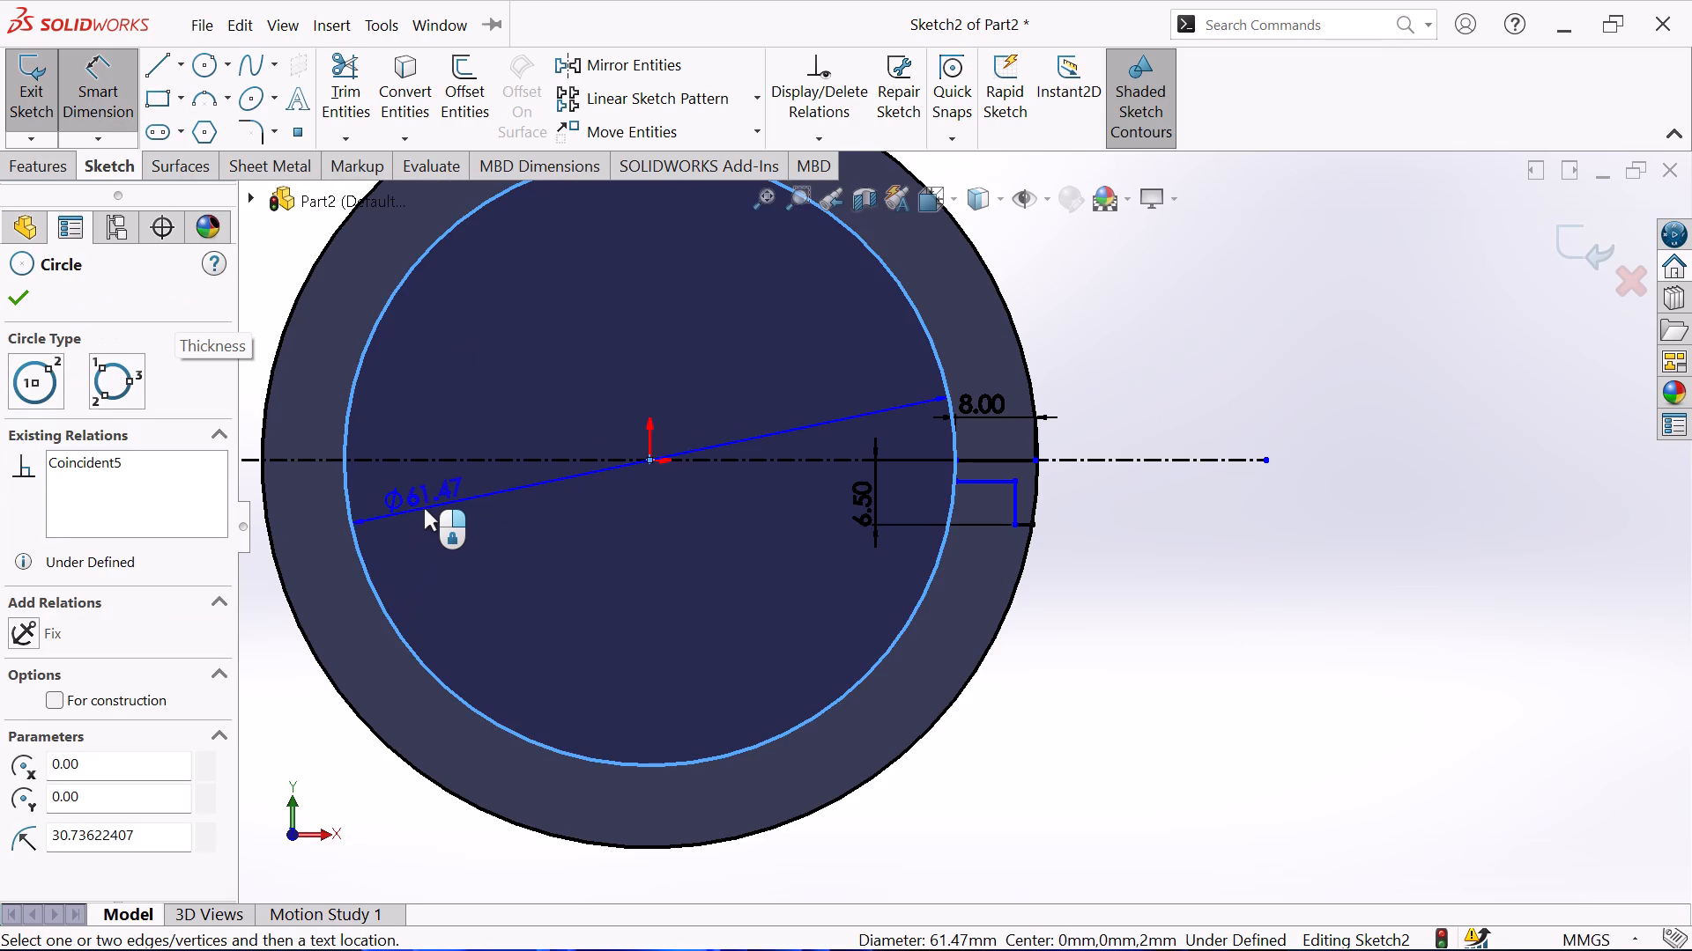
left_click(424, 508)
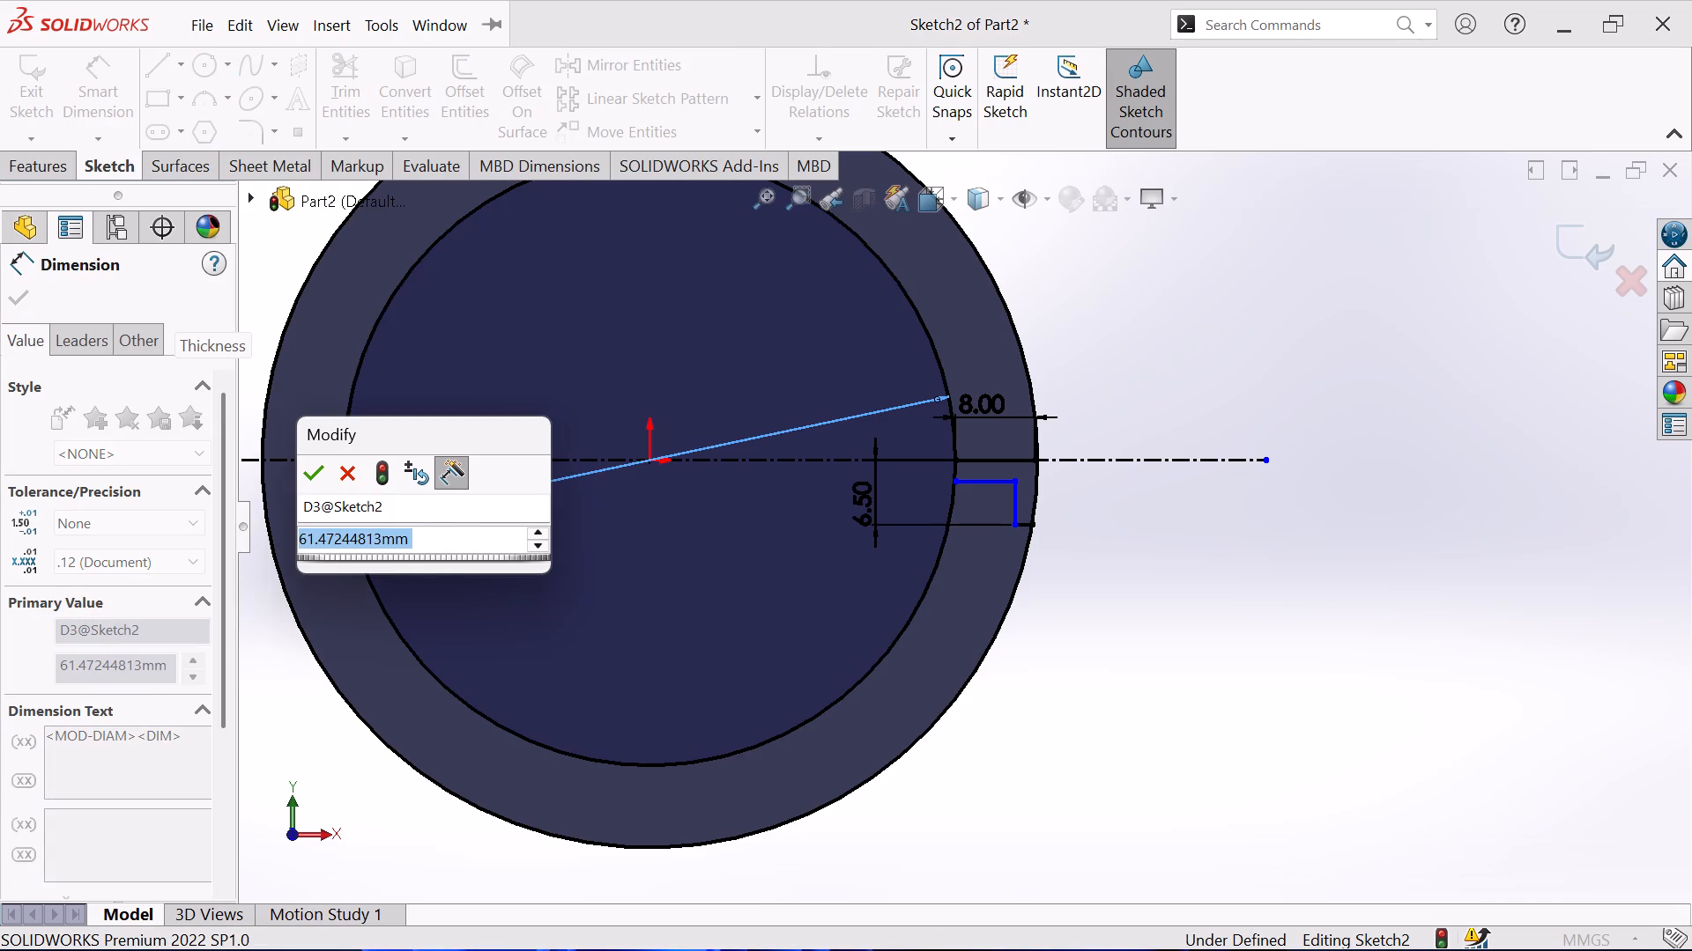
type("58")
key("Return")
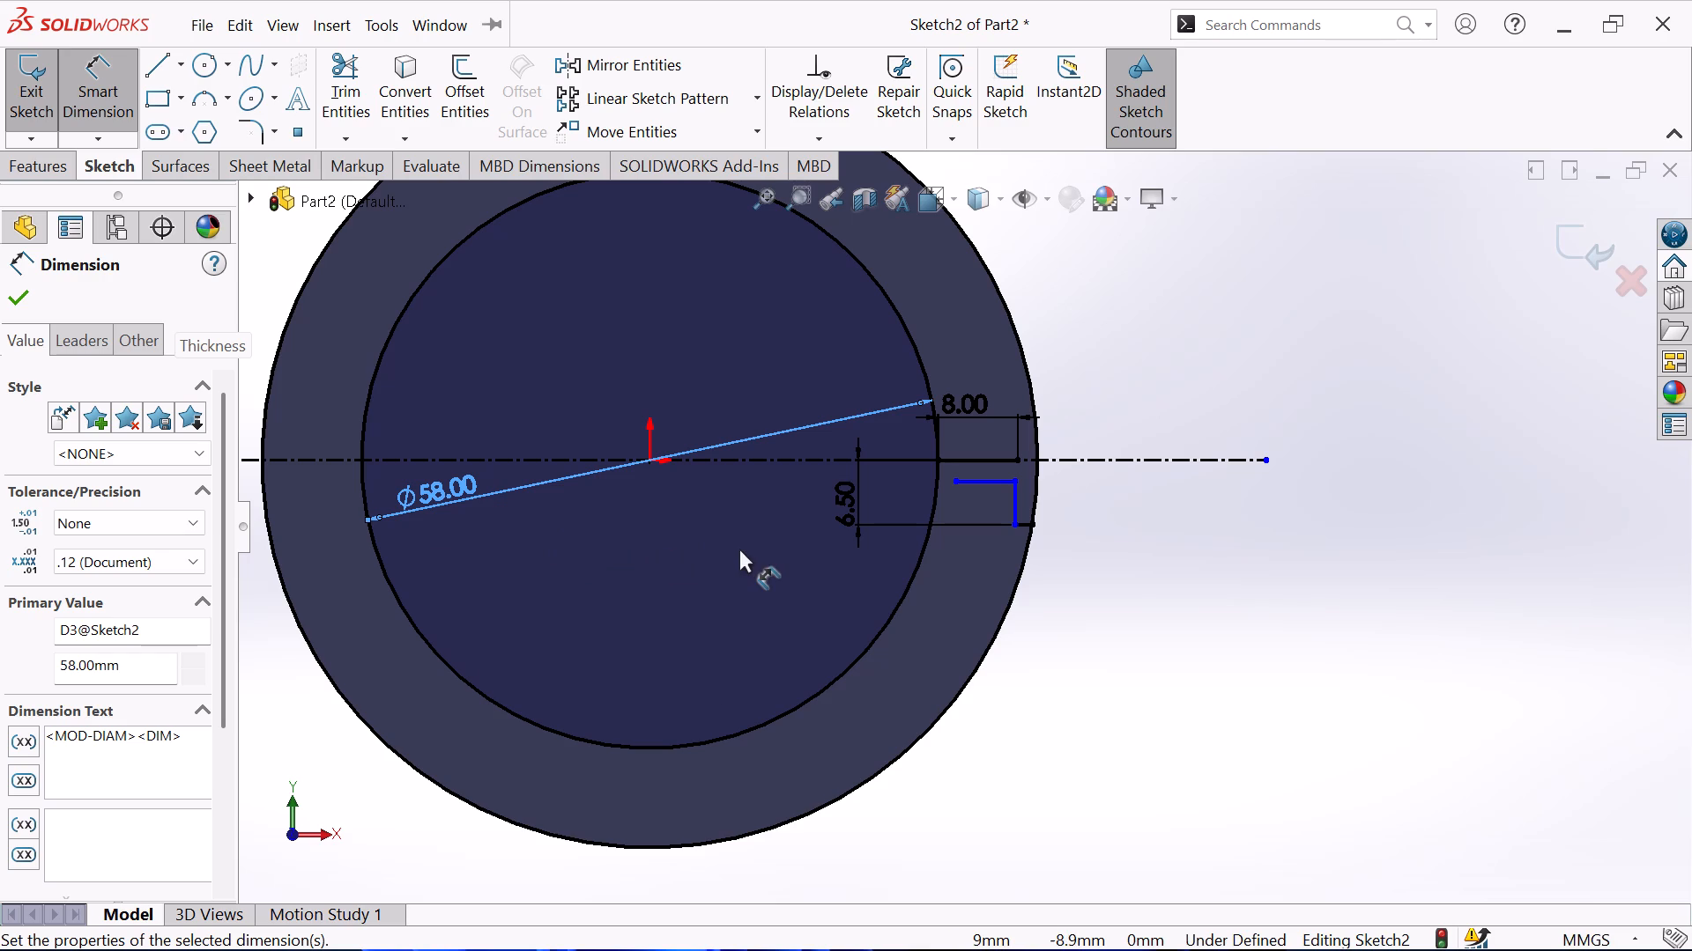
right_click(1156, 575)
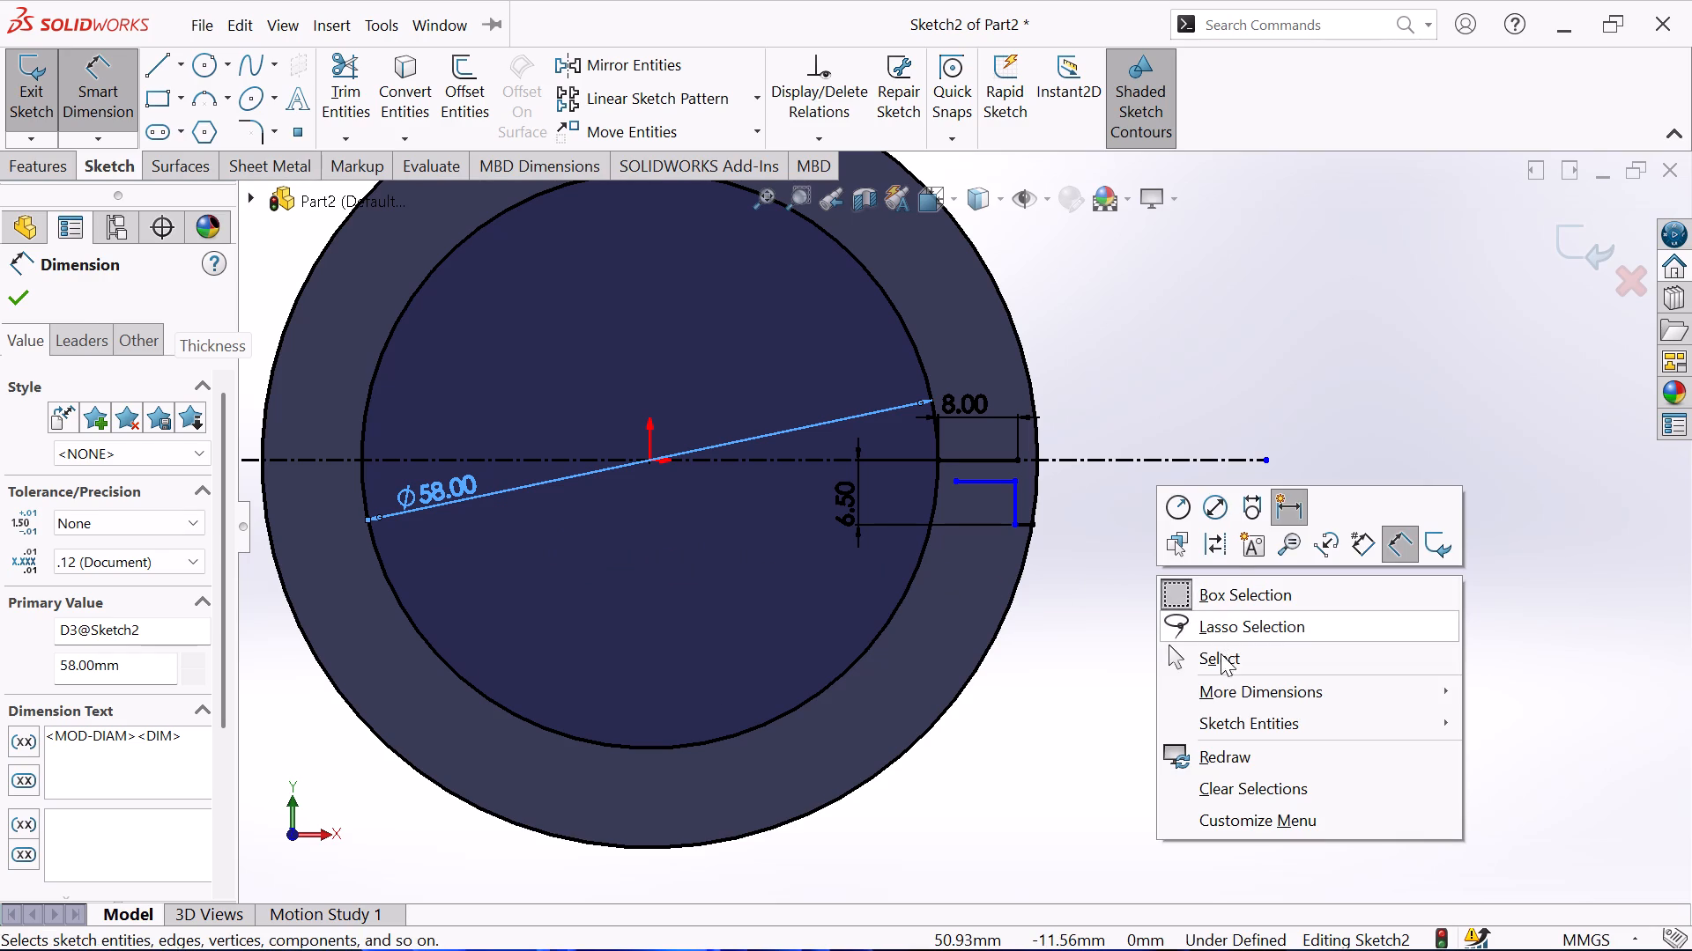
left_click(1220, 655)
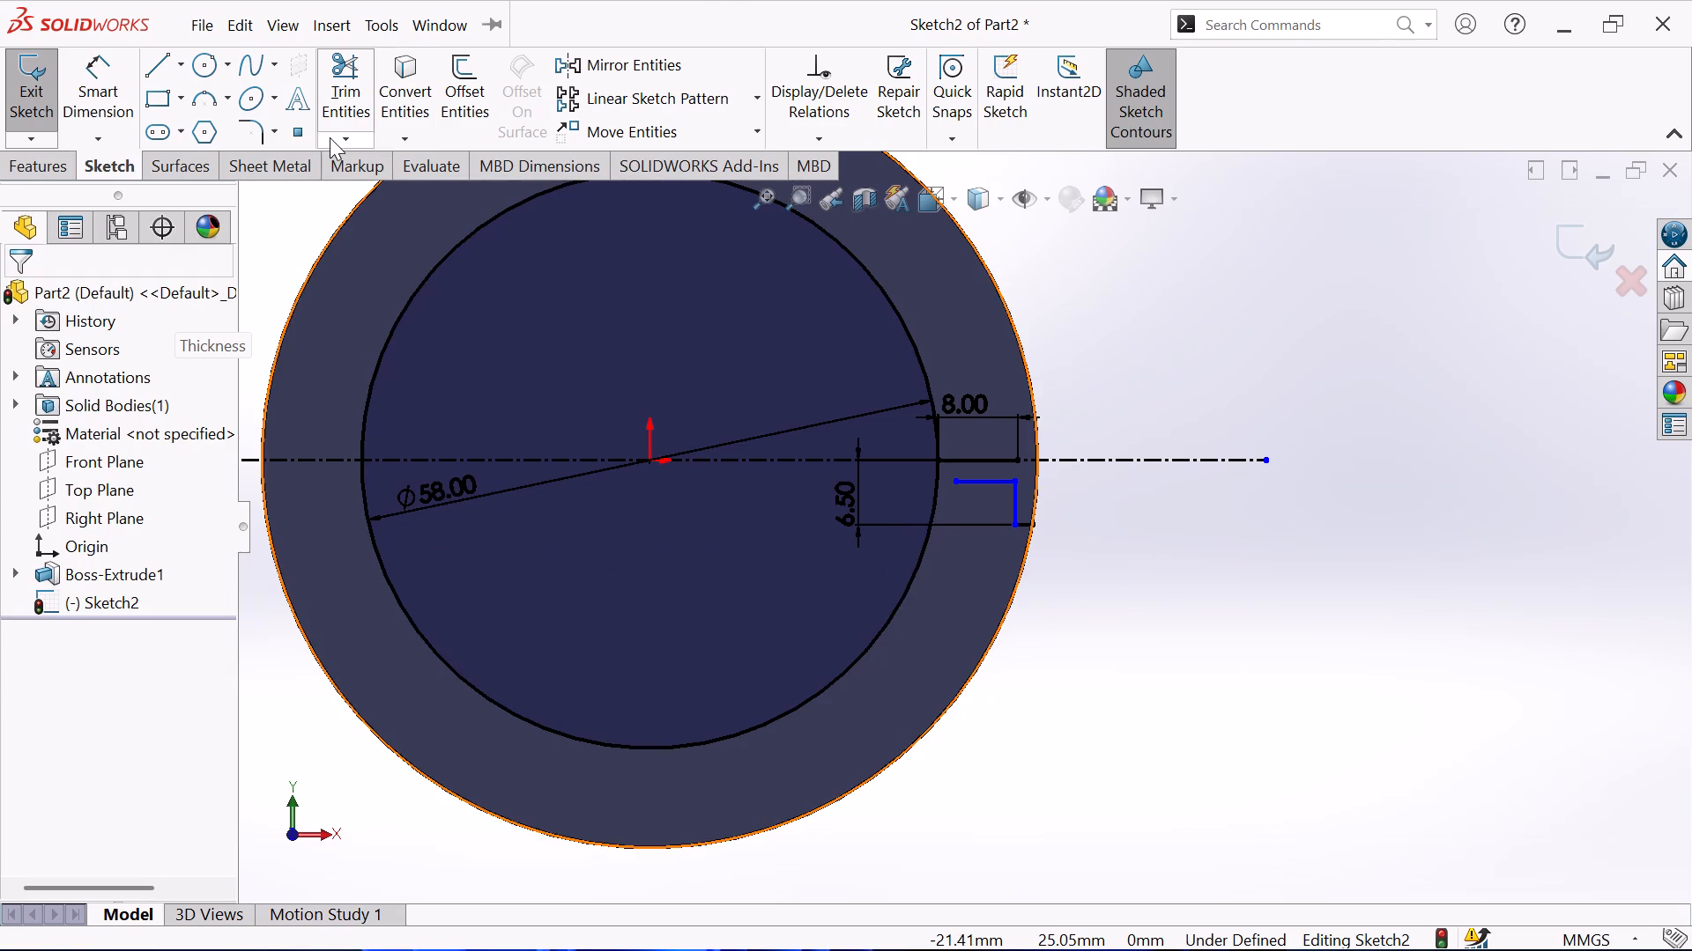
Extend the horizontal line just below the centerline inward to meet the 58 mm circle.
left_click(330, 137)
left_click(387, 196)
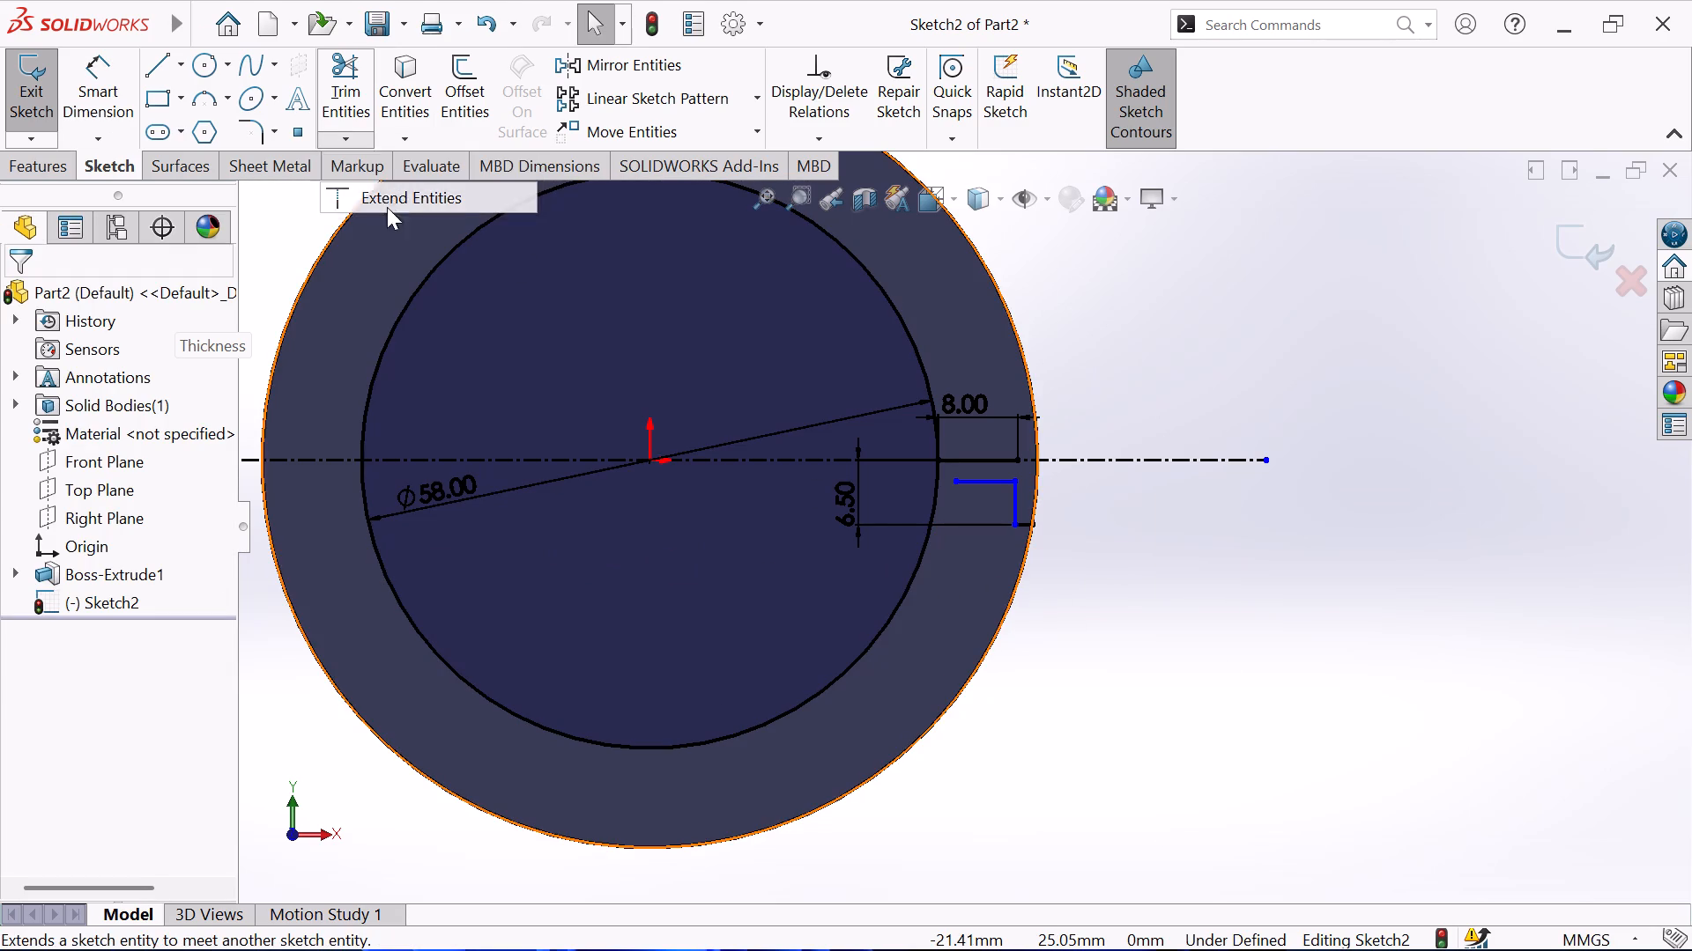
left_click(968, 479)
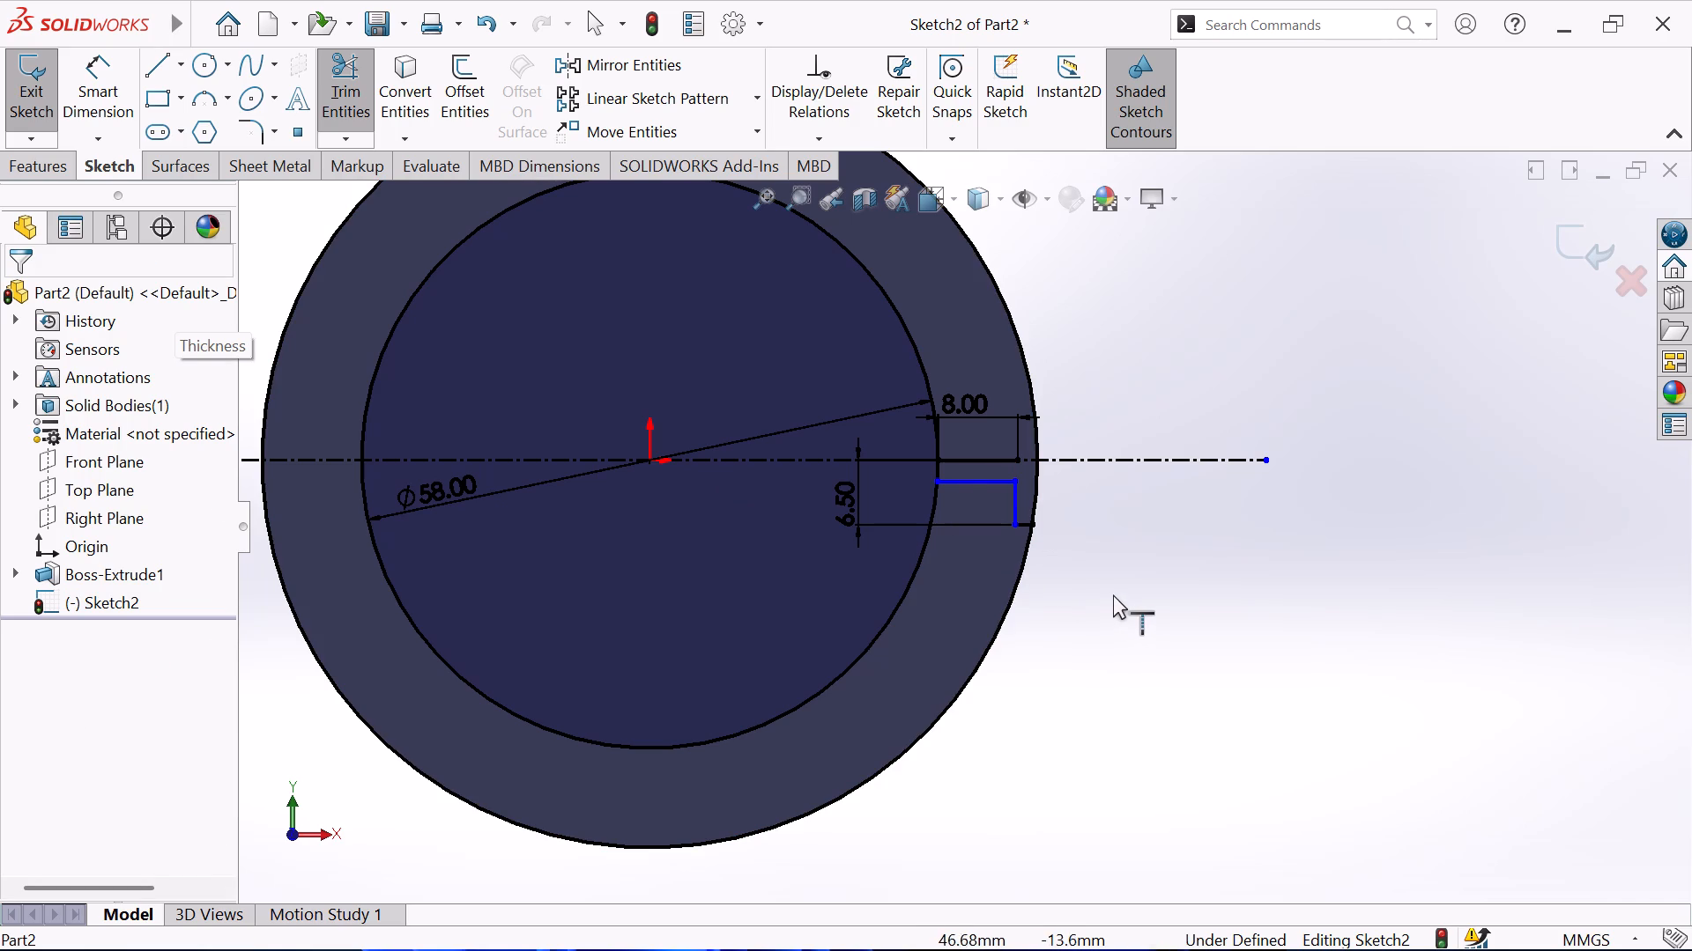
key("Escape")
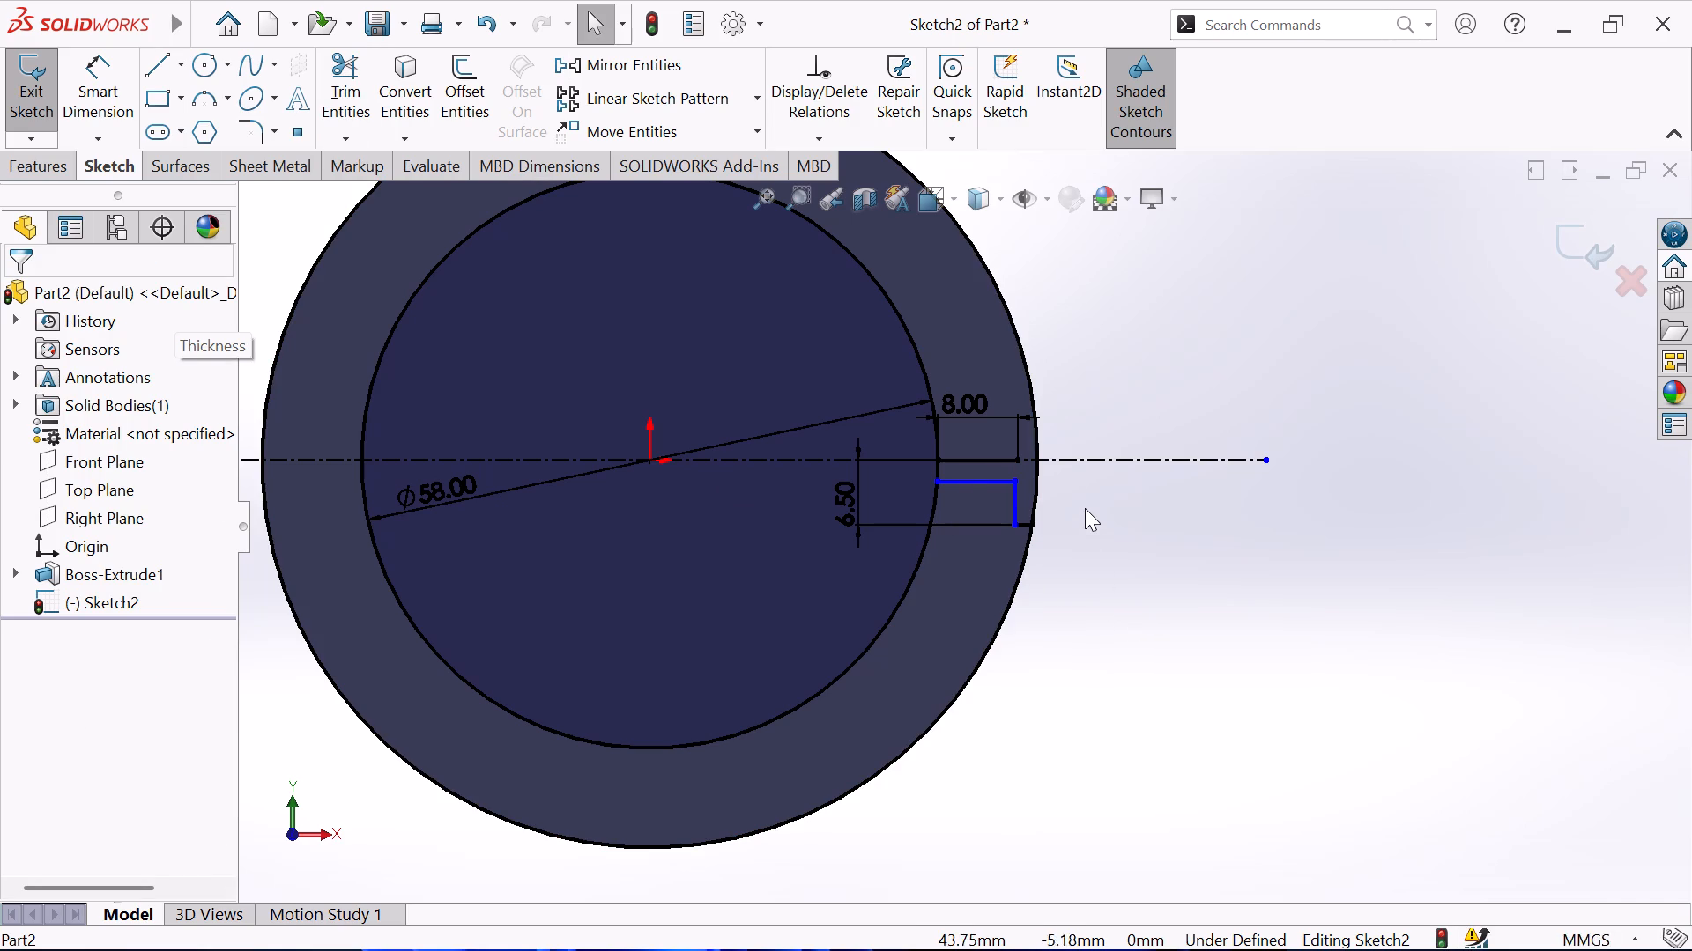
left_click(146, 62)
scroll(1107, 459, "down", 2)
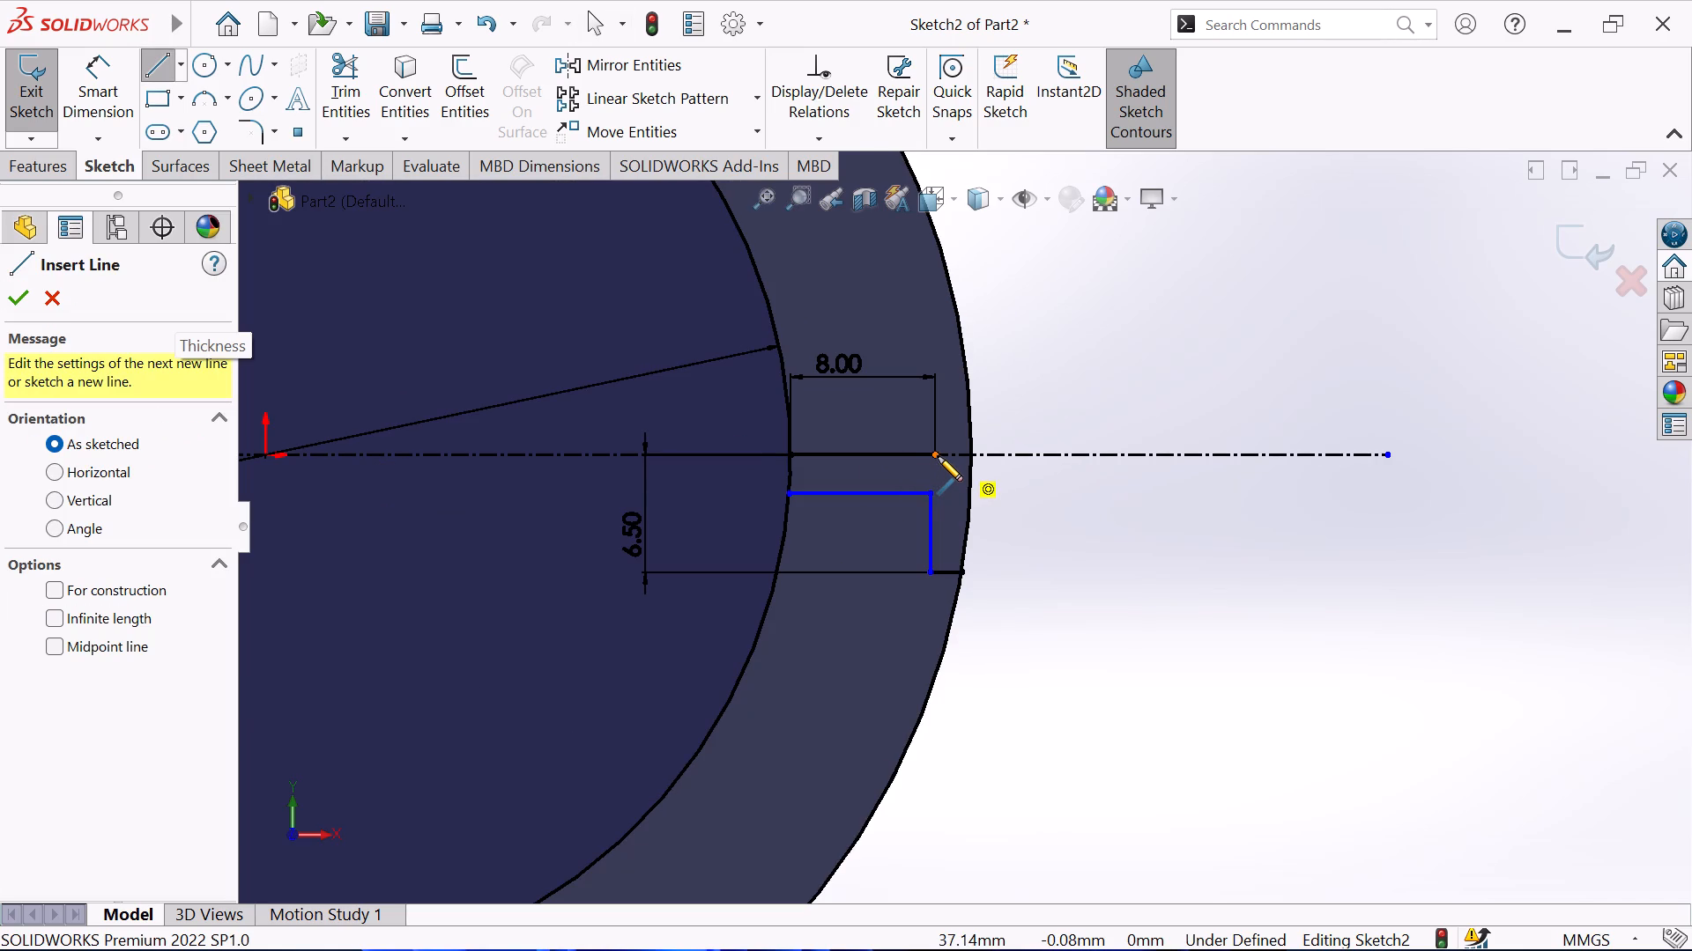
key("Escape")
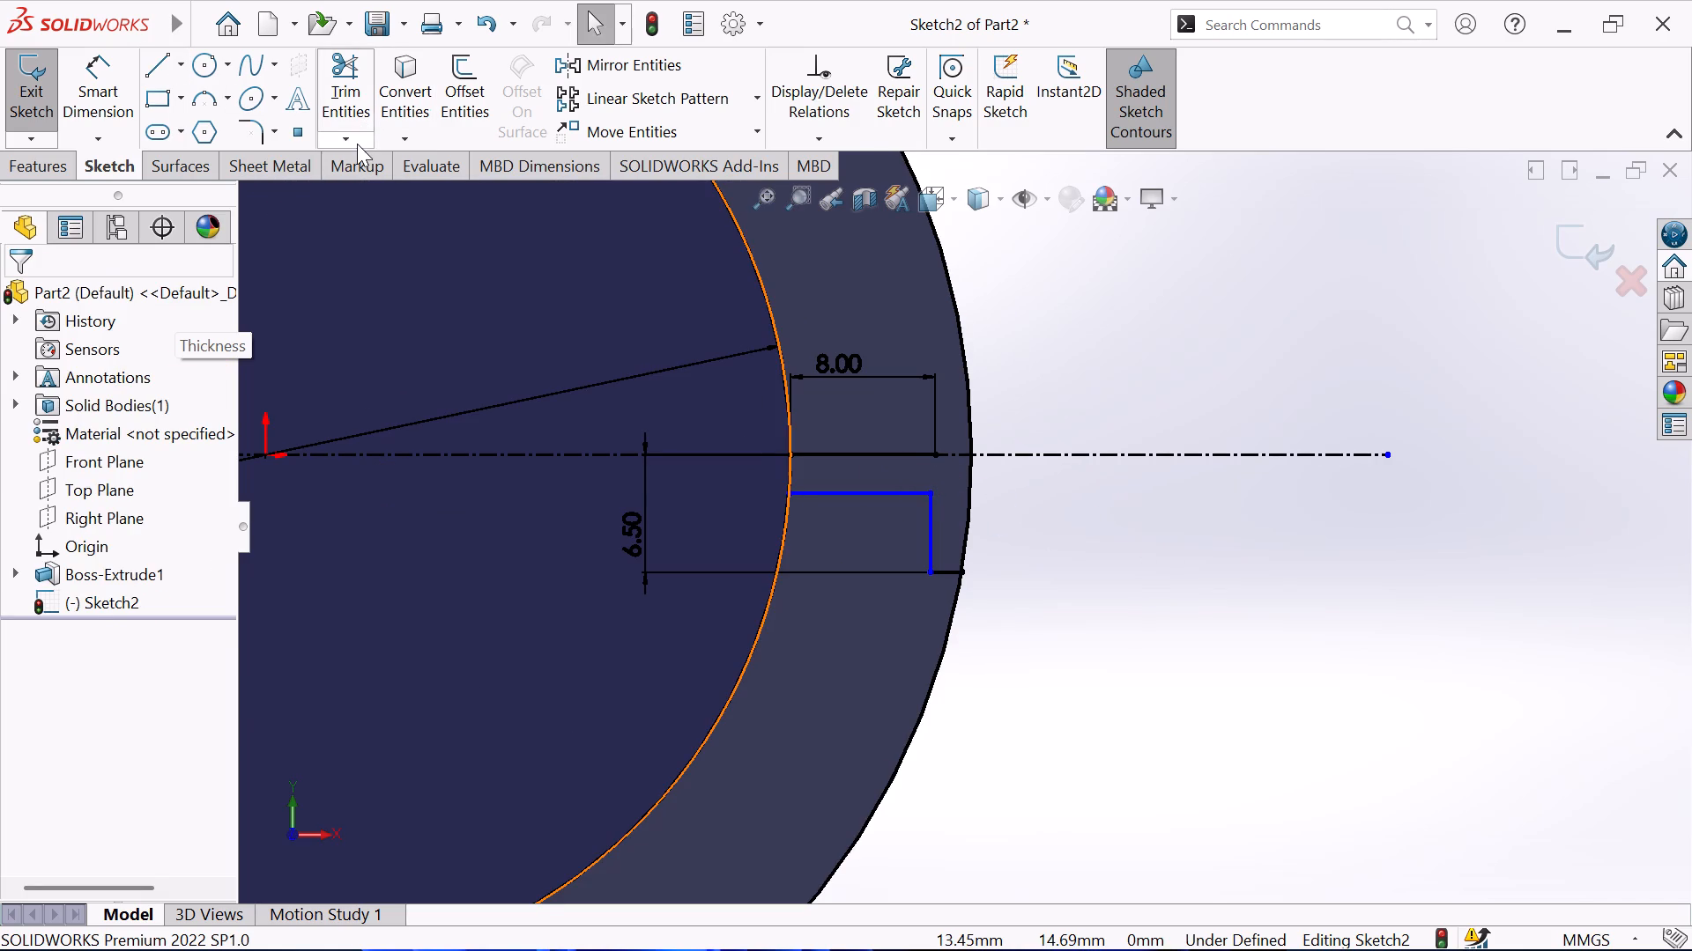
Extend the 8 mm line on the centerline outward to meet the disc's outer edge.
left_click(357, 144)
left_click(374, 192)
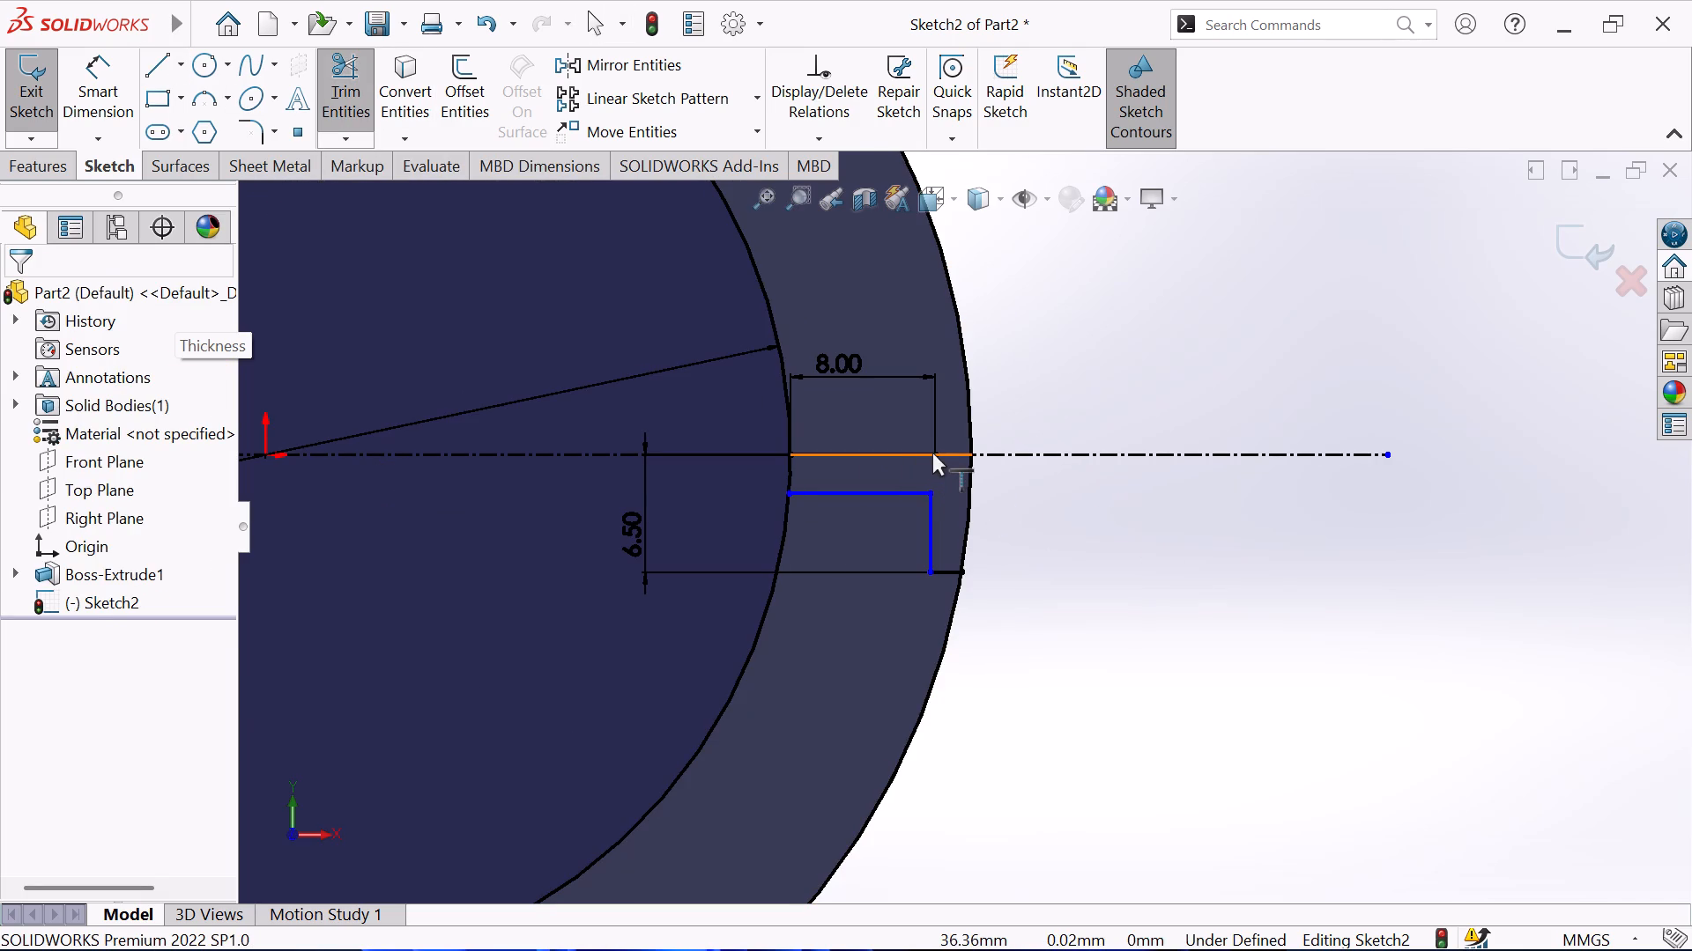
left_click(921, 453)
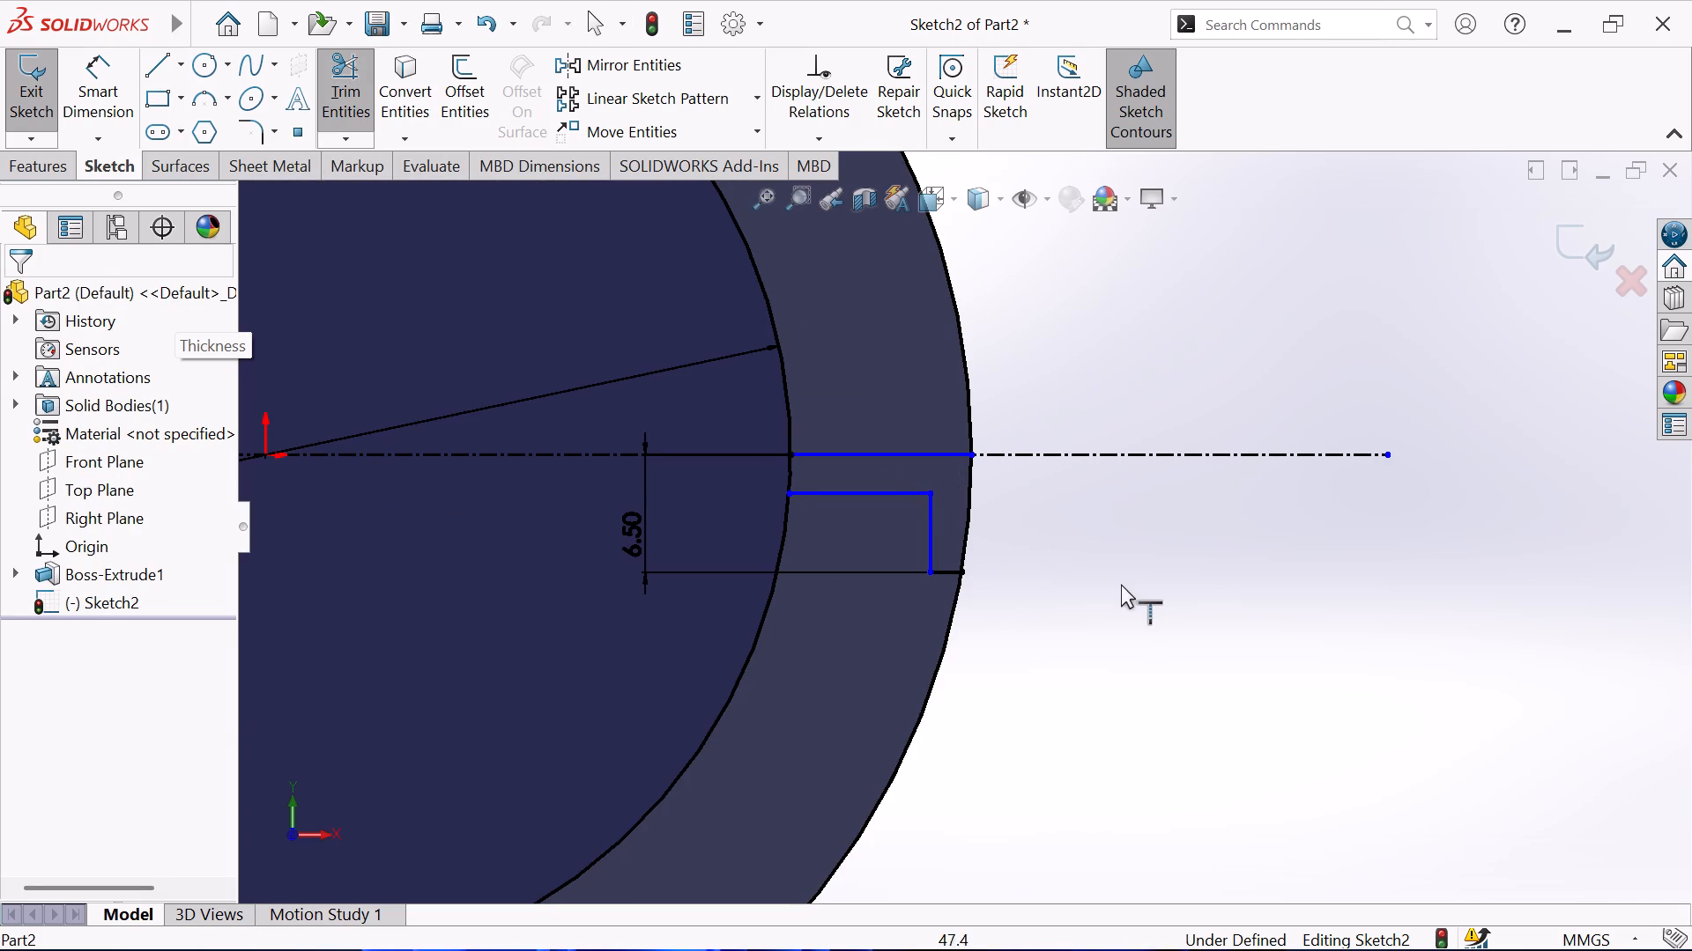
scroll(1050, 558, "up", 1)
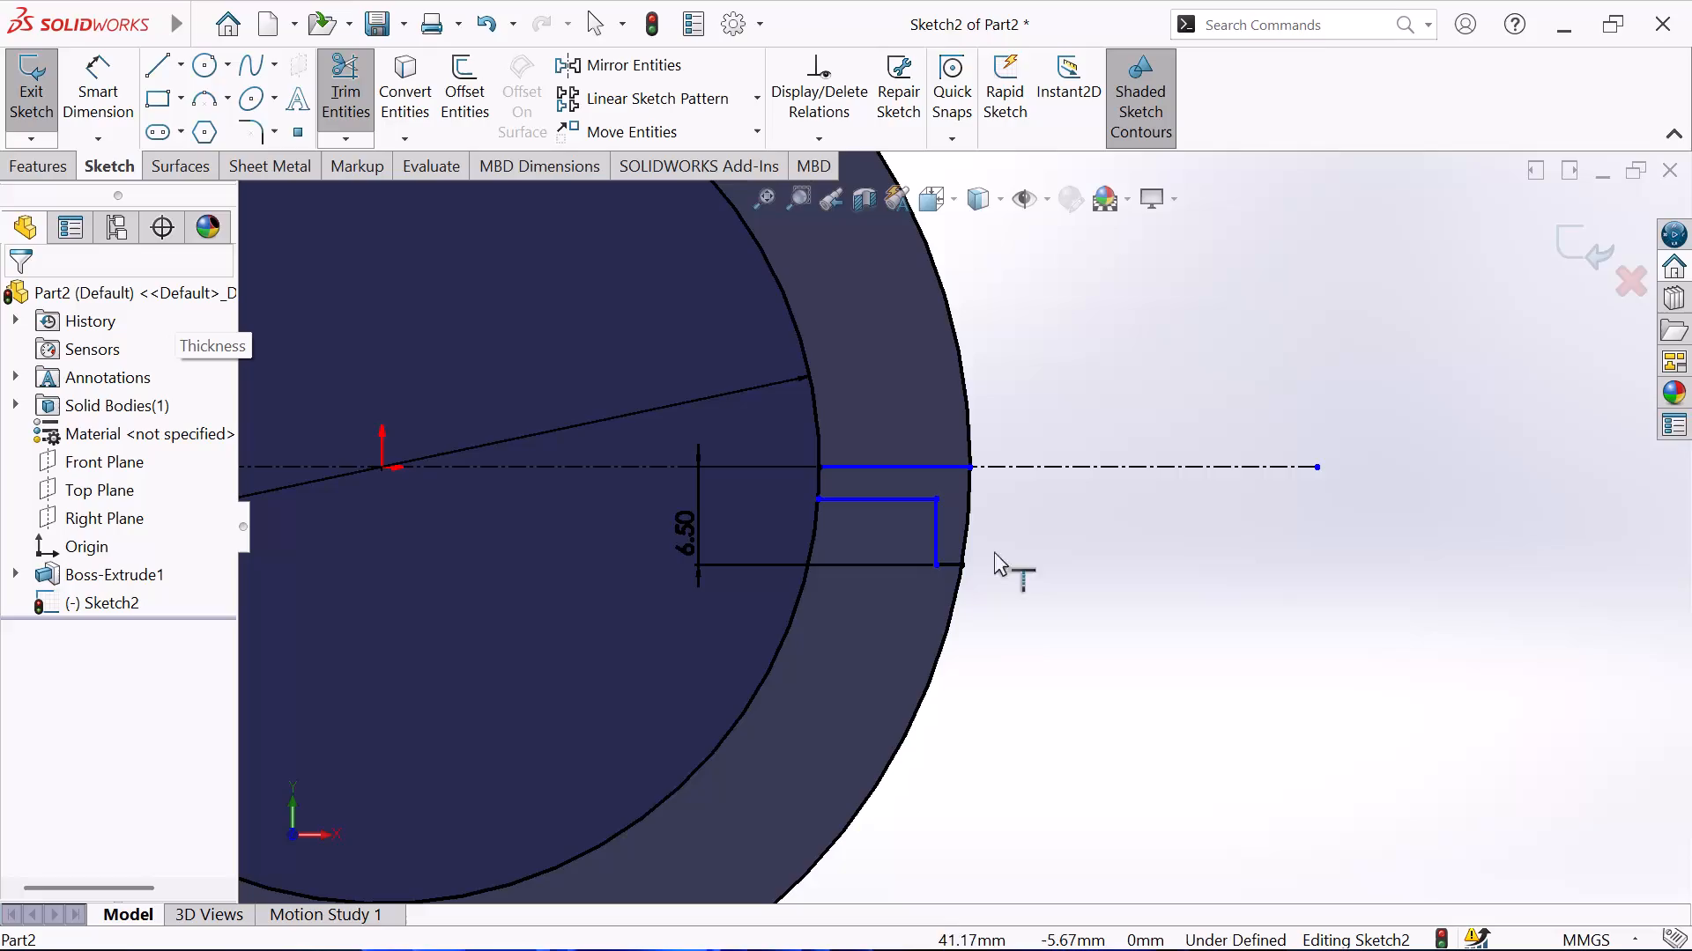
key("Escape")
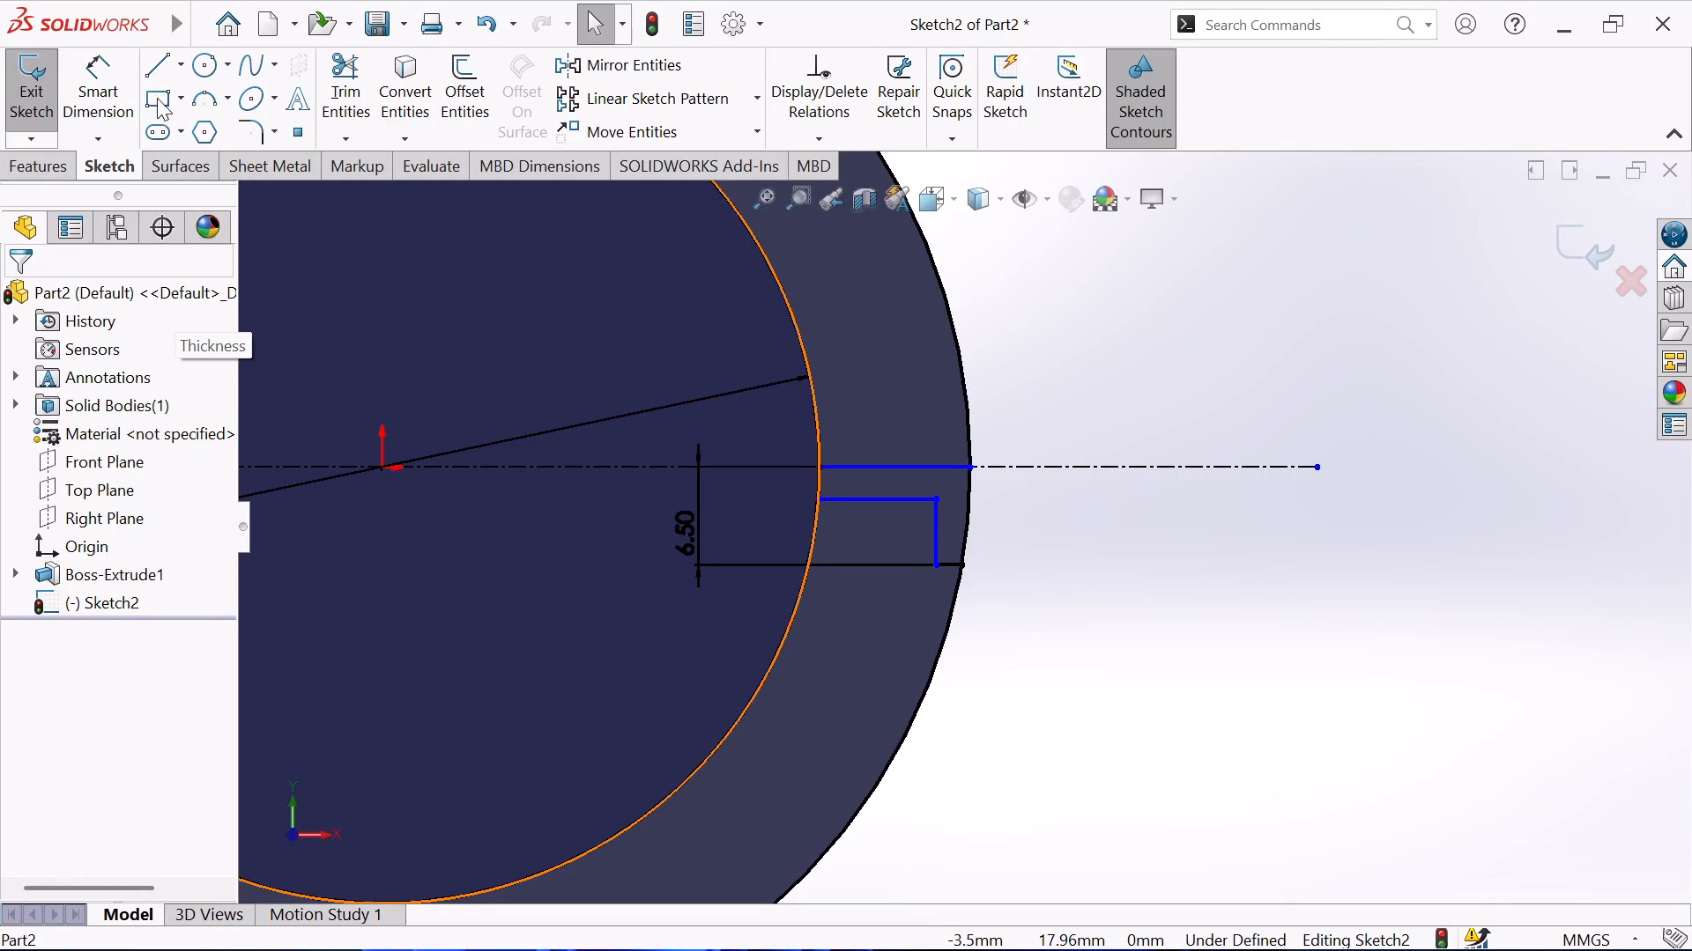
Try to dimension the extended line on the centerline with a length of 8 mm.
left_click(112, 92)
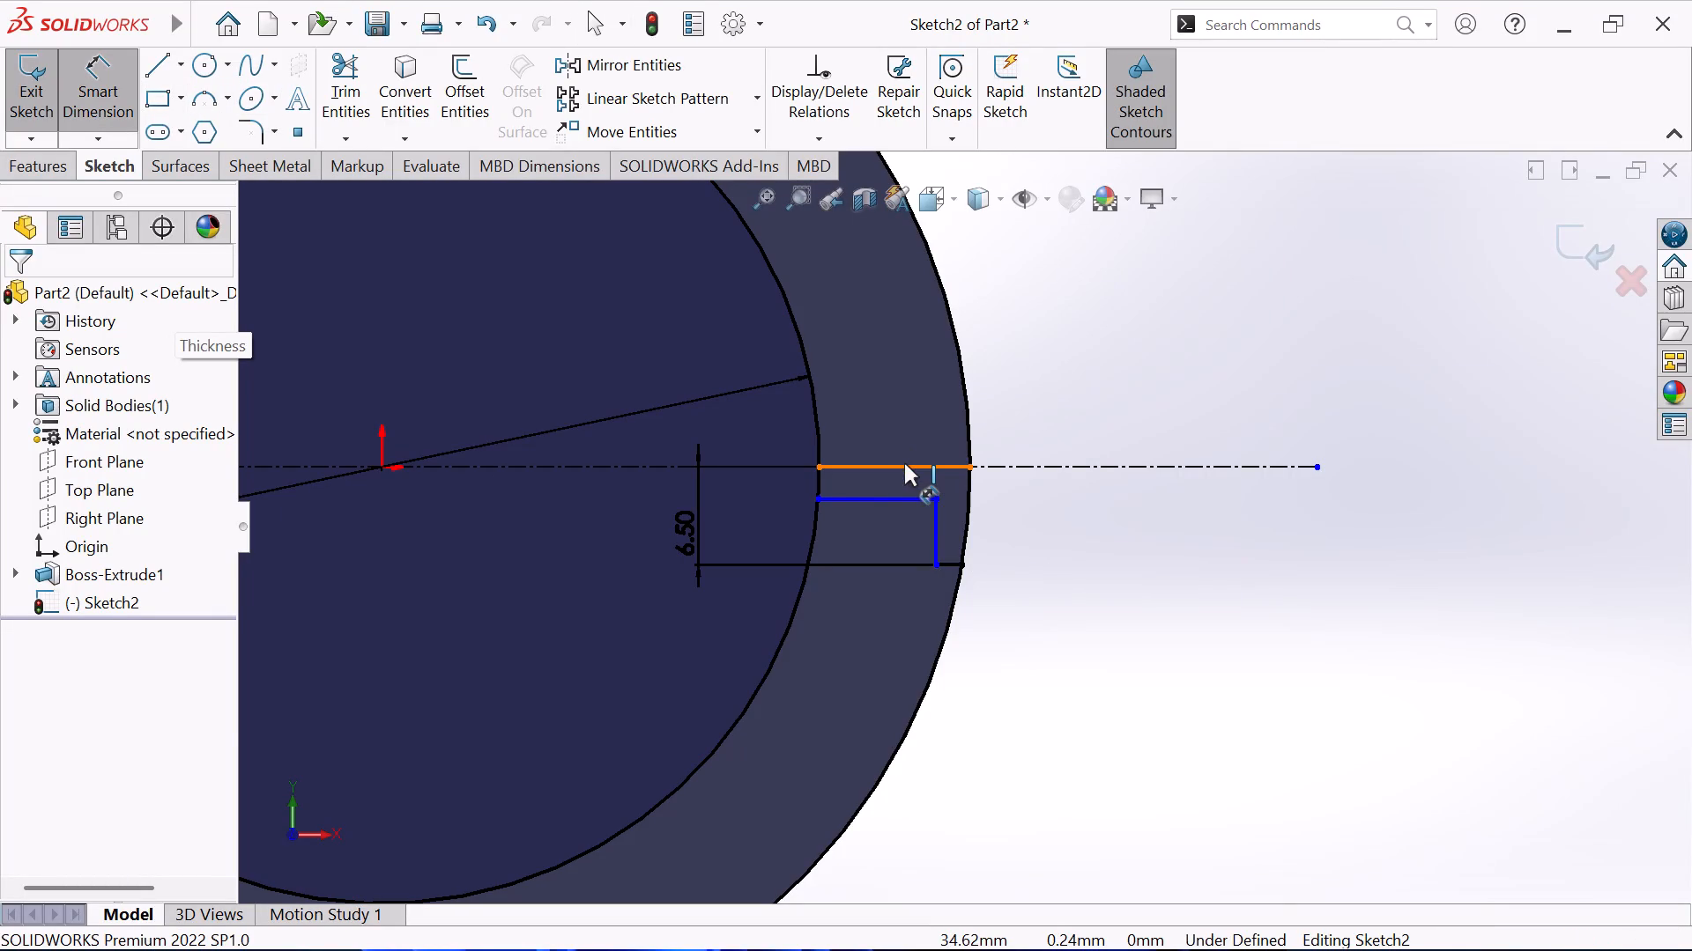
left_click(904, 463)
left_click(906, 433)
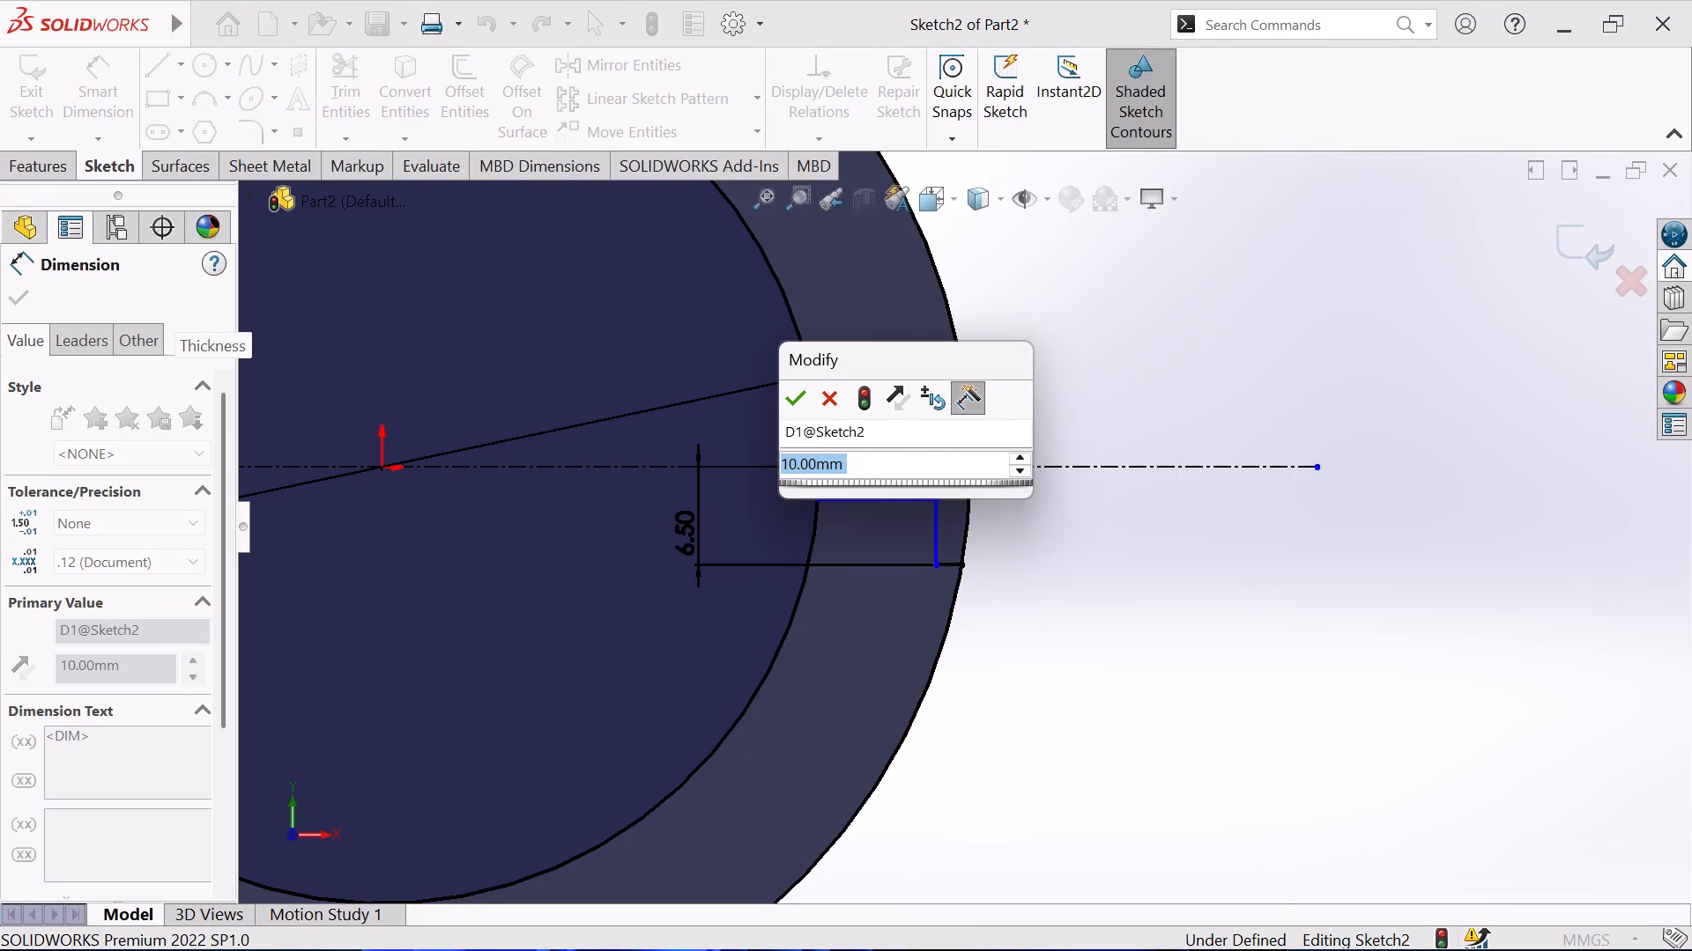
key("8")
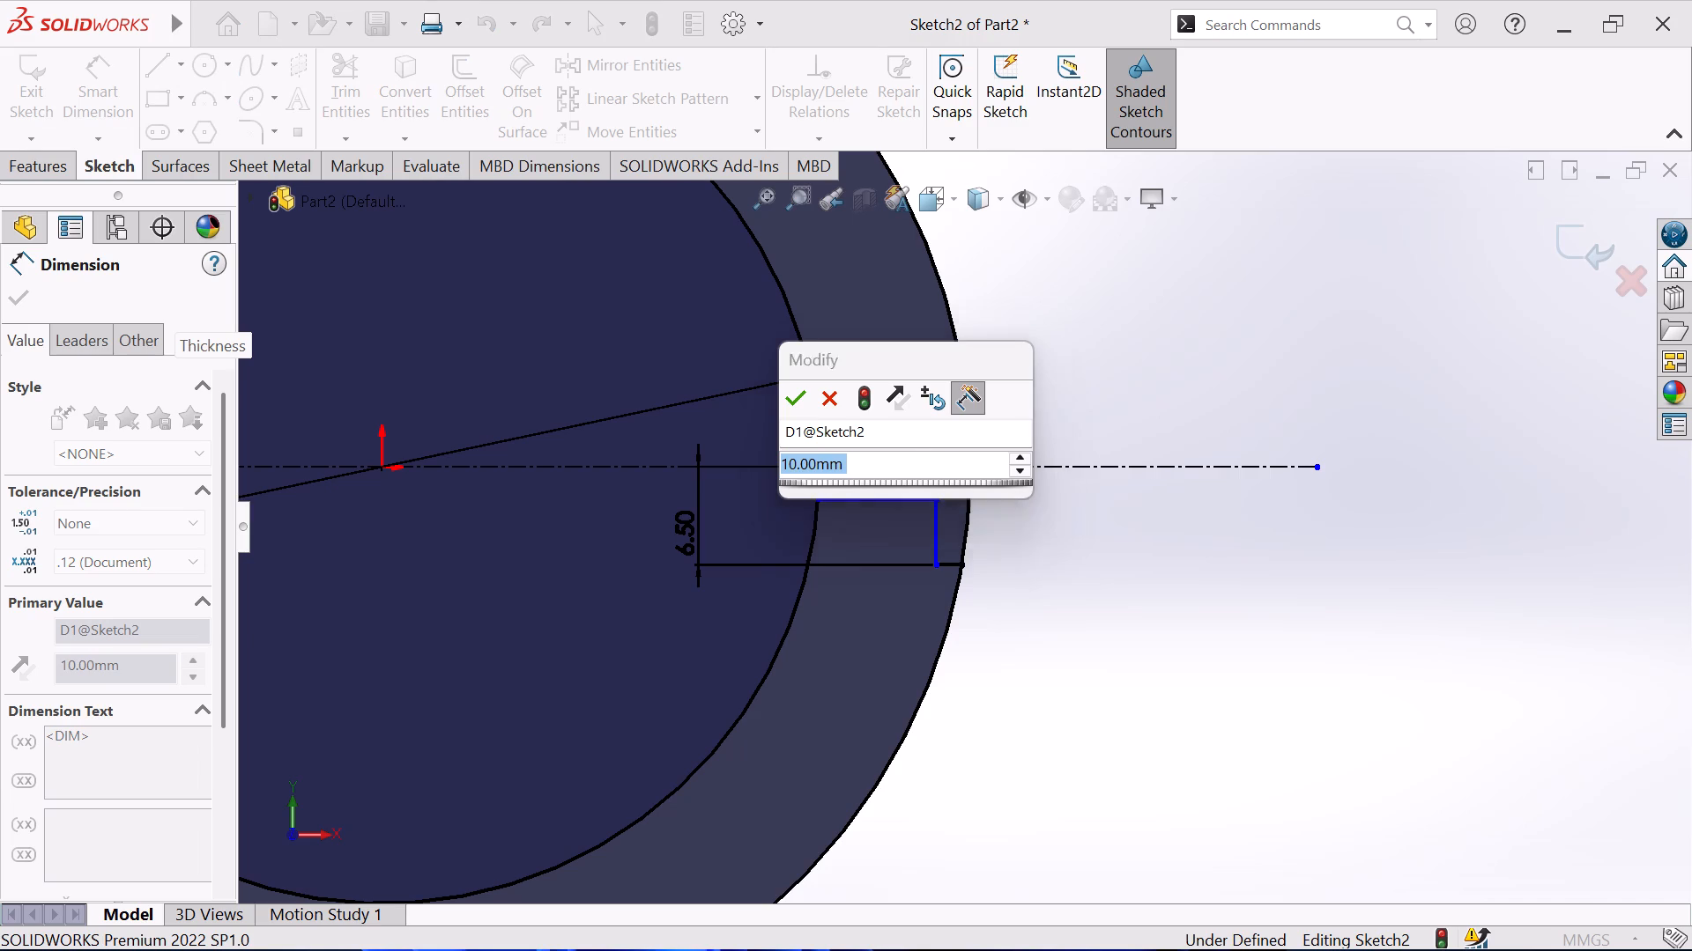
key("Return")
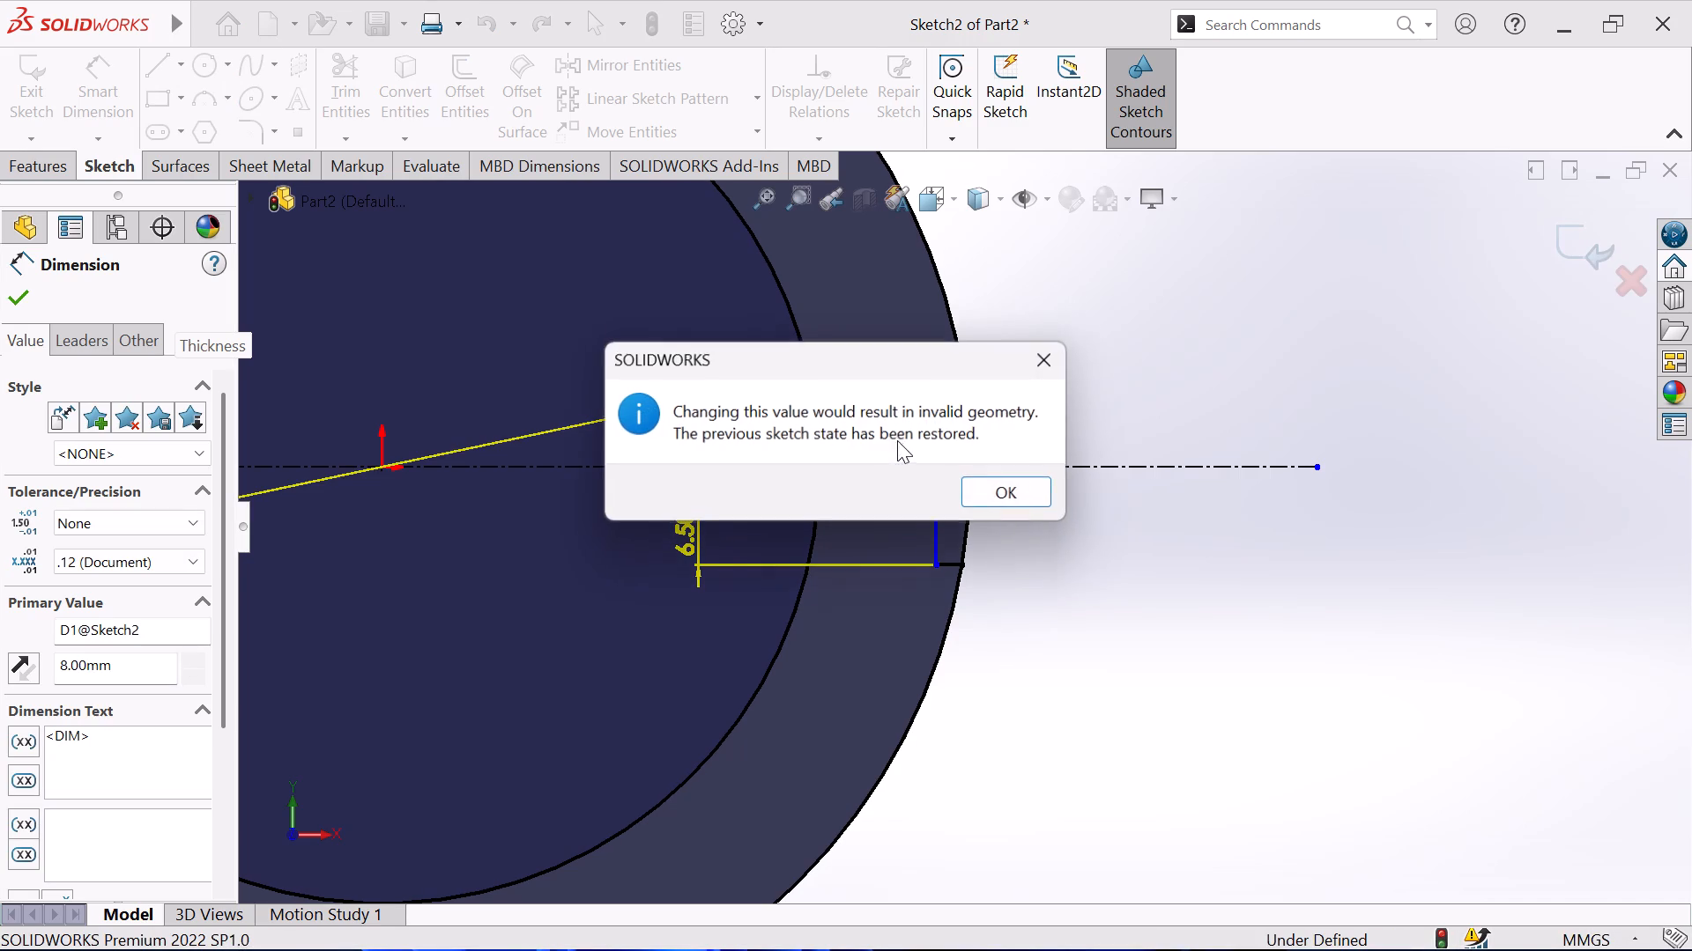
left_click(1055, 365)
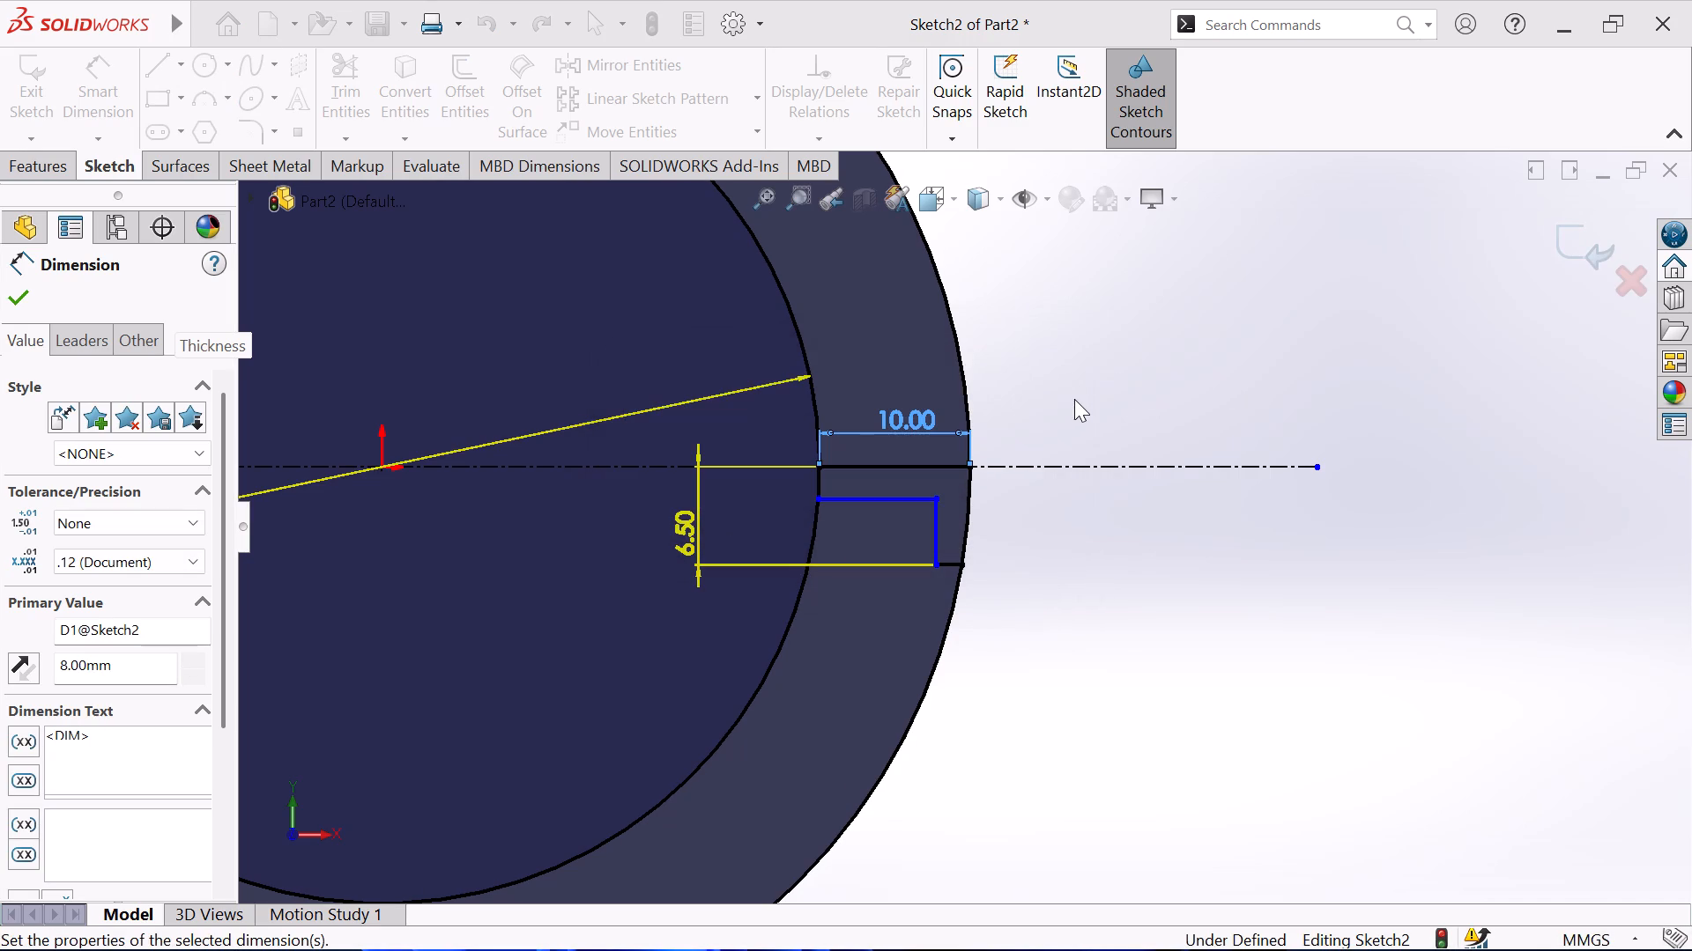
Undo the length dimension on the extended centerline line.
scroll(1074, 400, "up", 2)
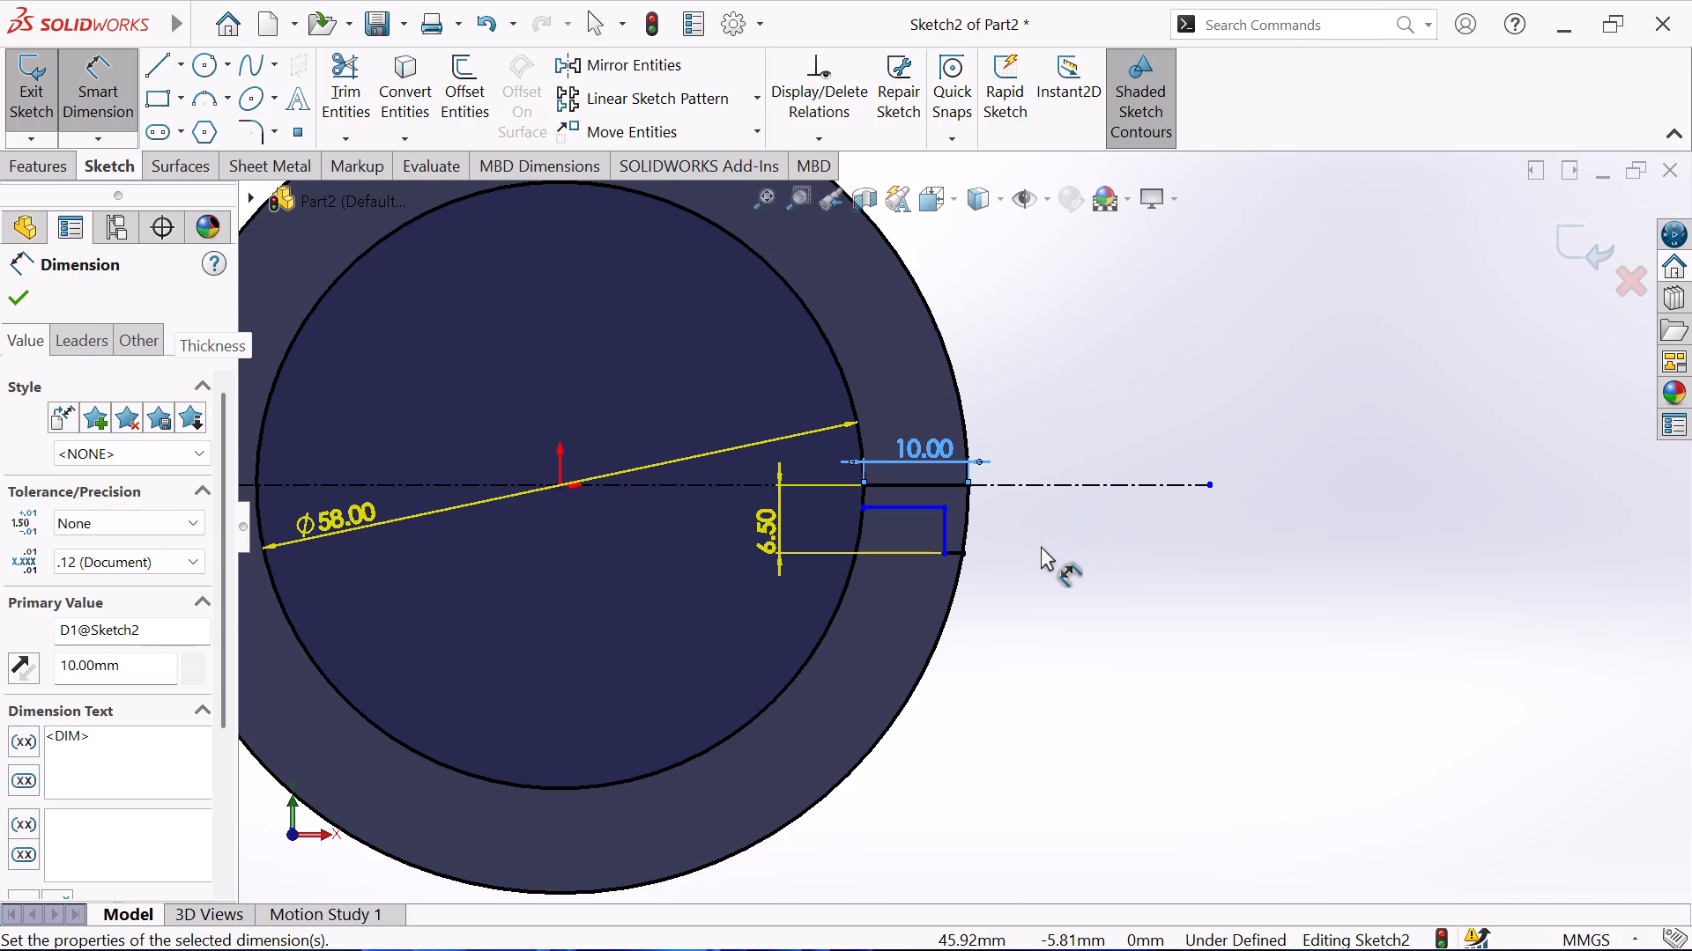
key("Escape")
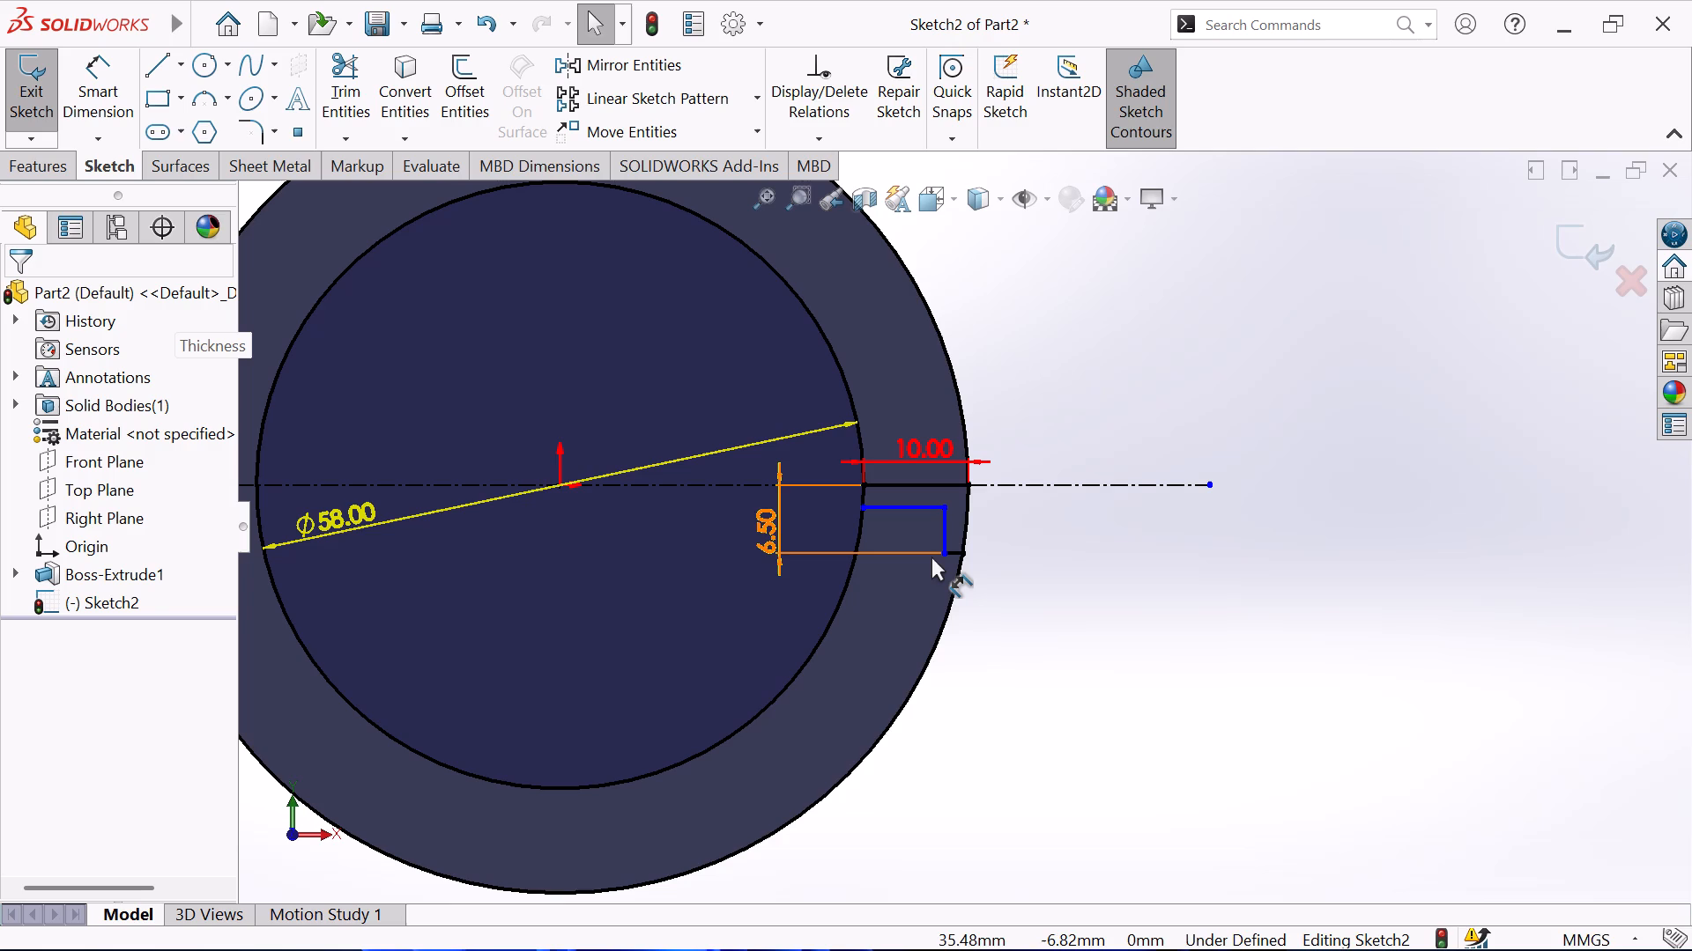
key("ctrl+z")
Dimension the gap between the solid line on the centerline and the horizontal line just below it as 1.5 mm.
scroll(805, 592, "up", 1)
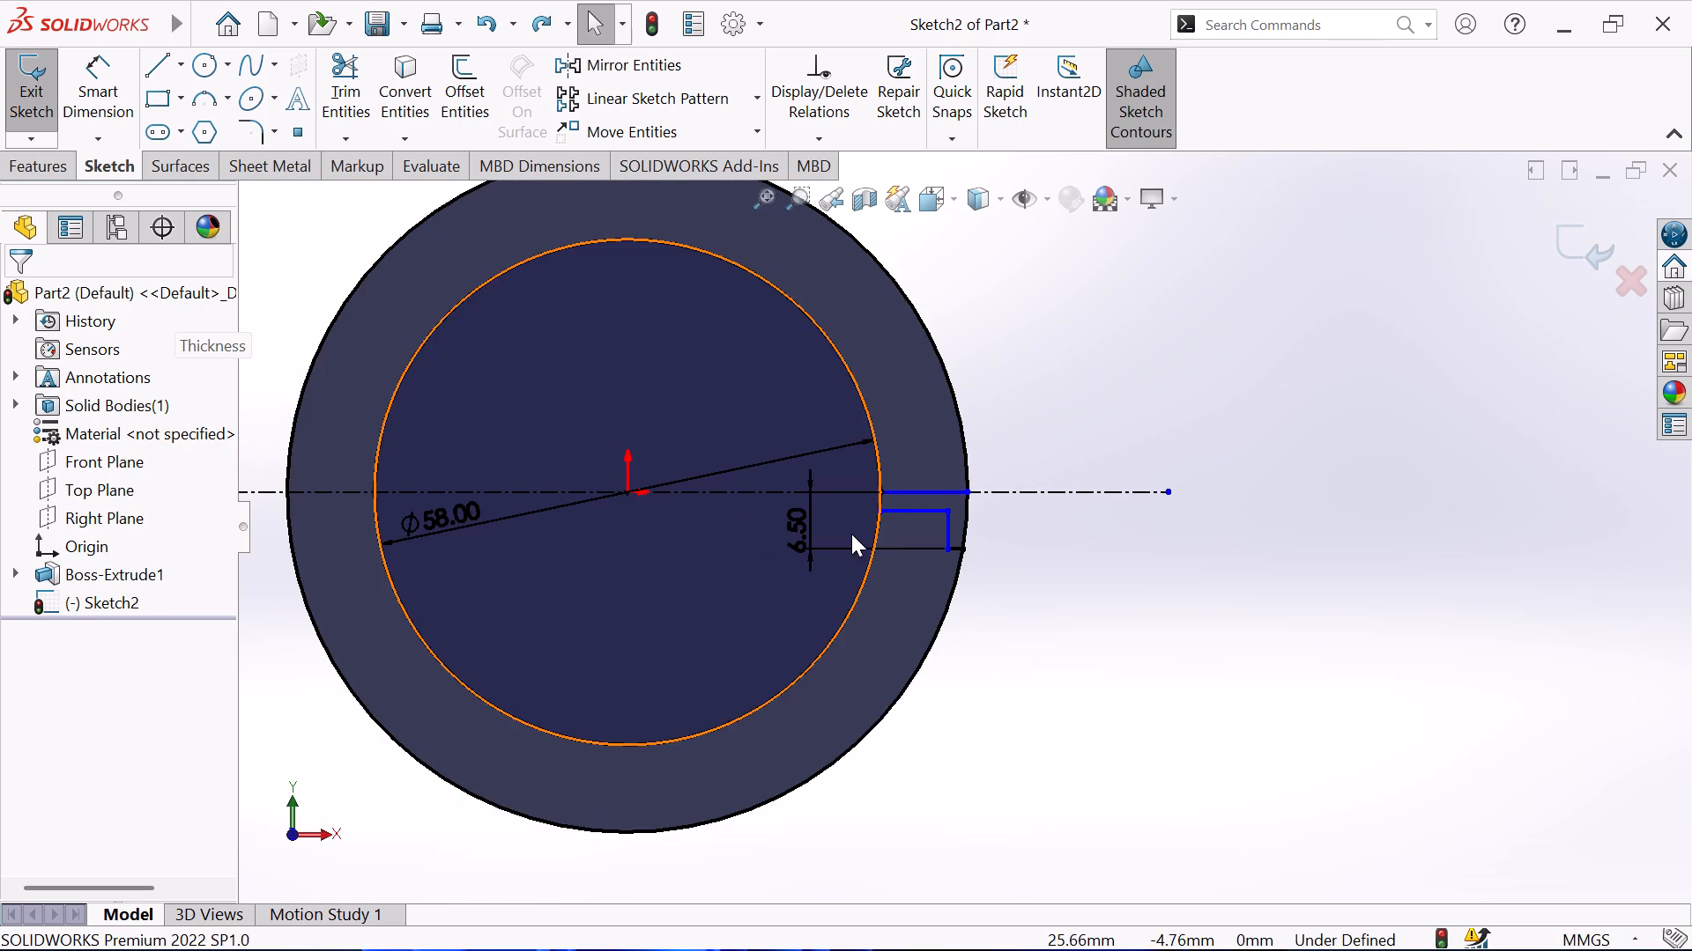
scroll(886, 515, "down", 1)
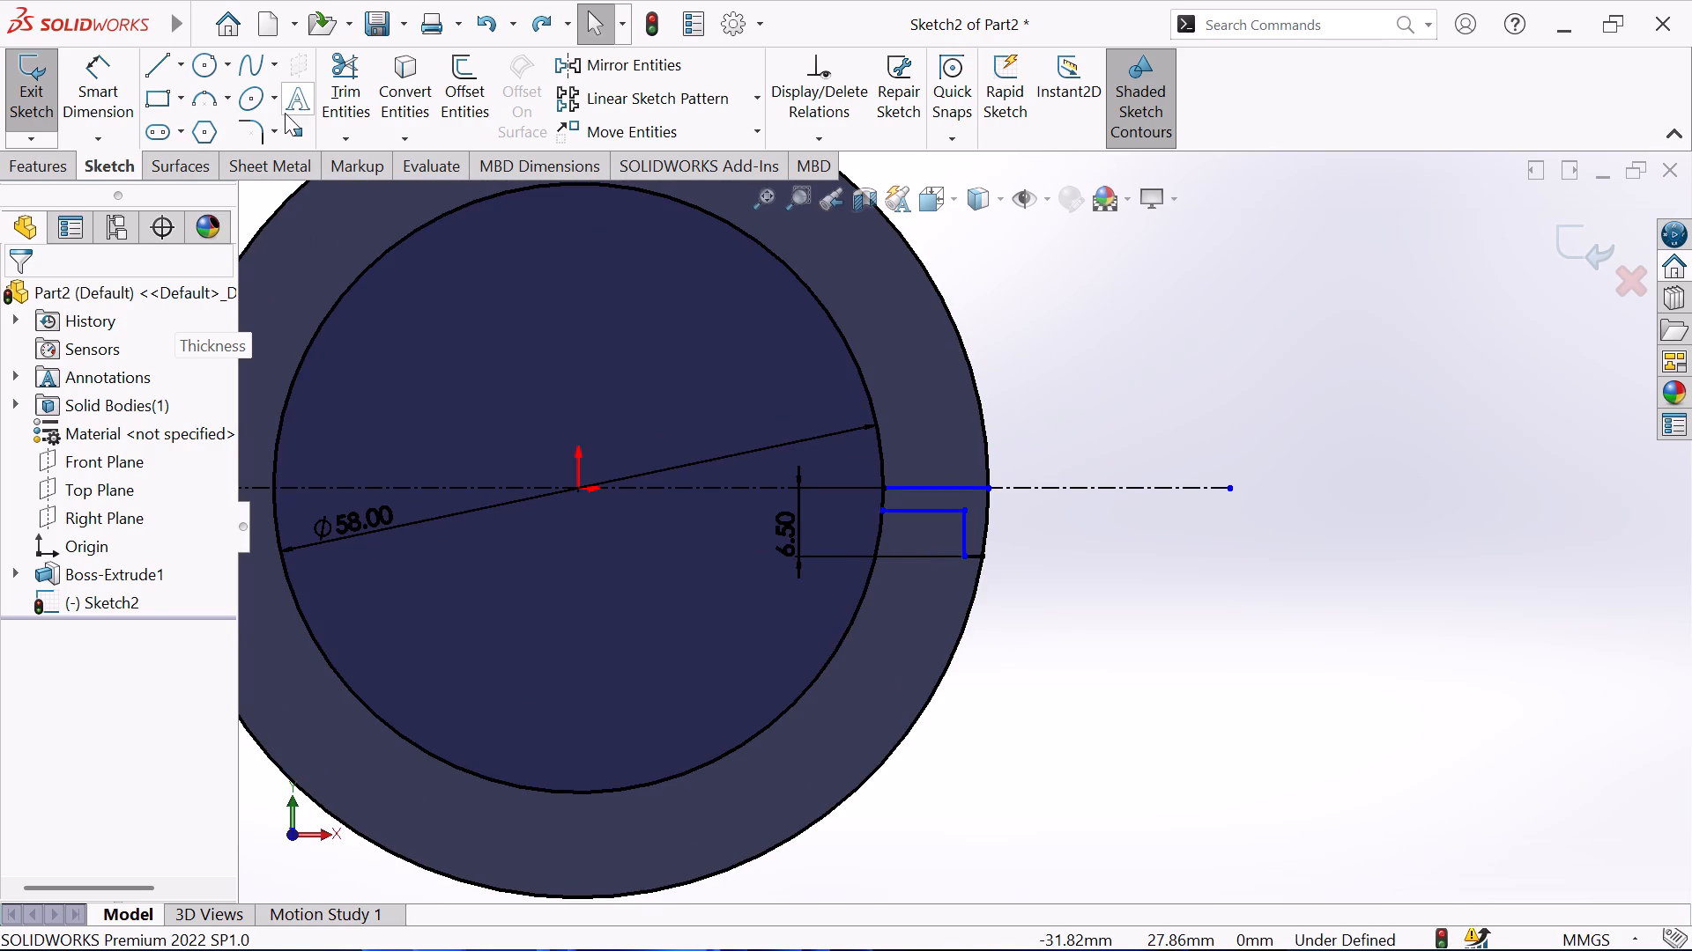
left_click(75, 89)
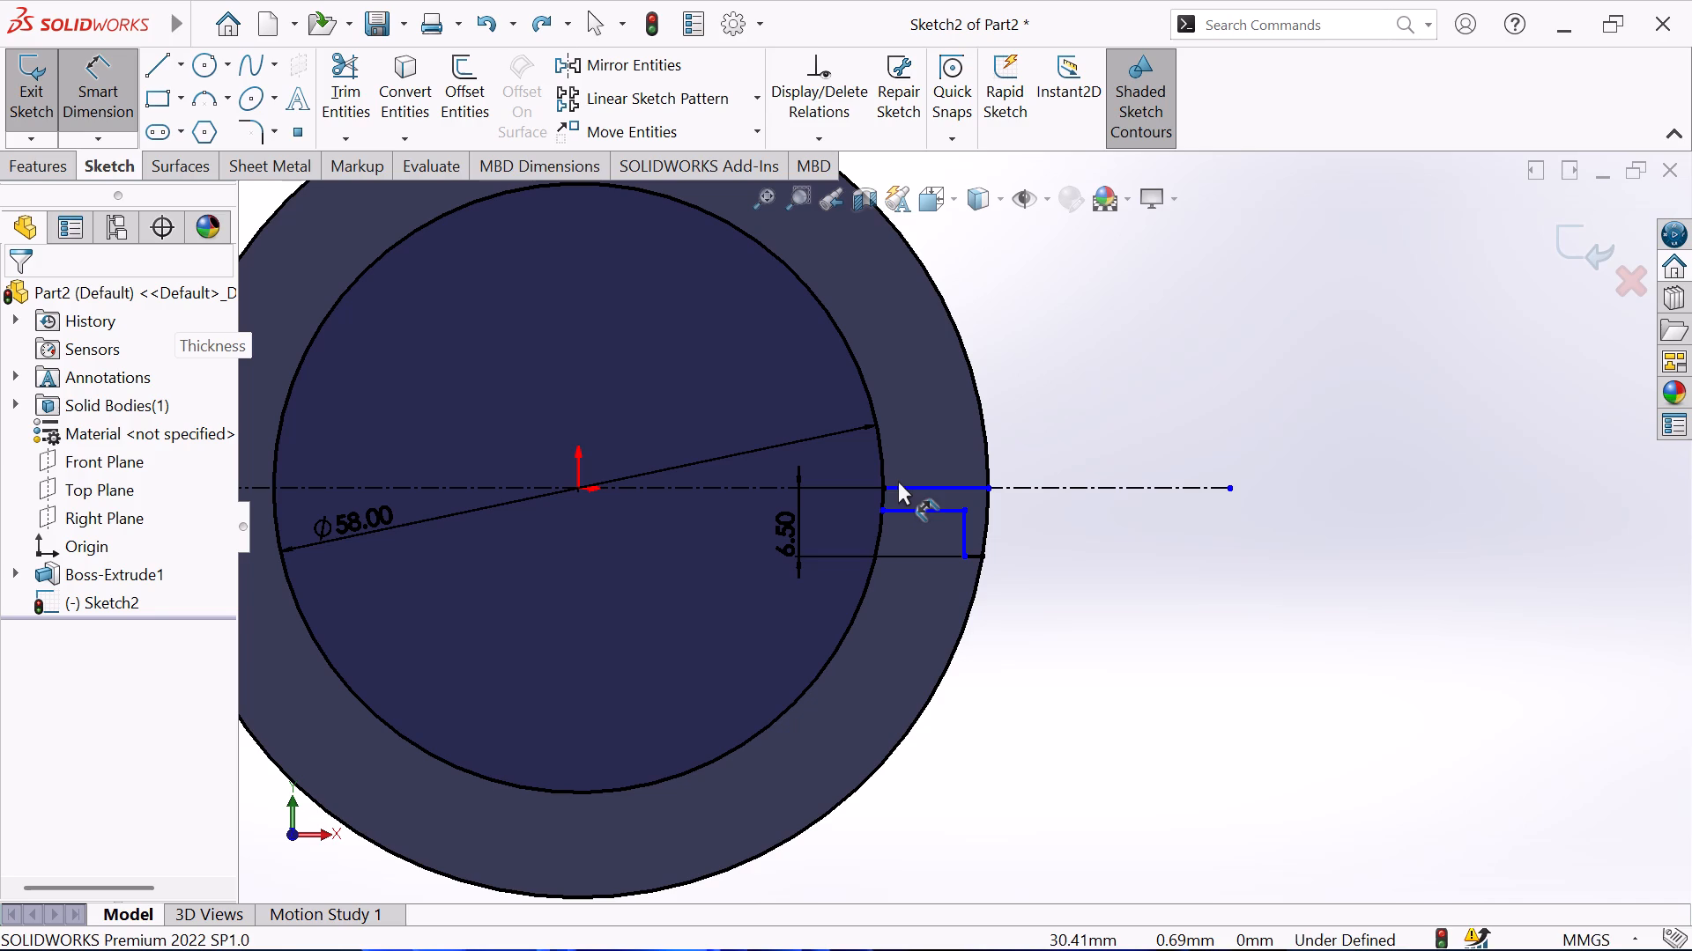
left_click(898, 481)
left_click(899, 484)
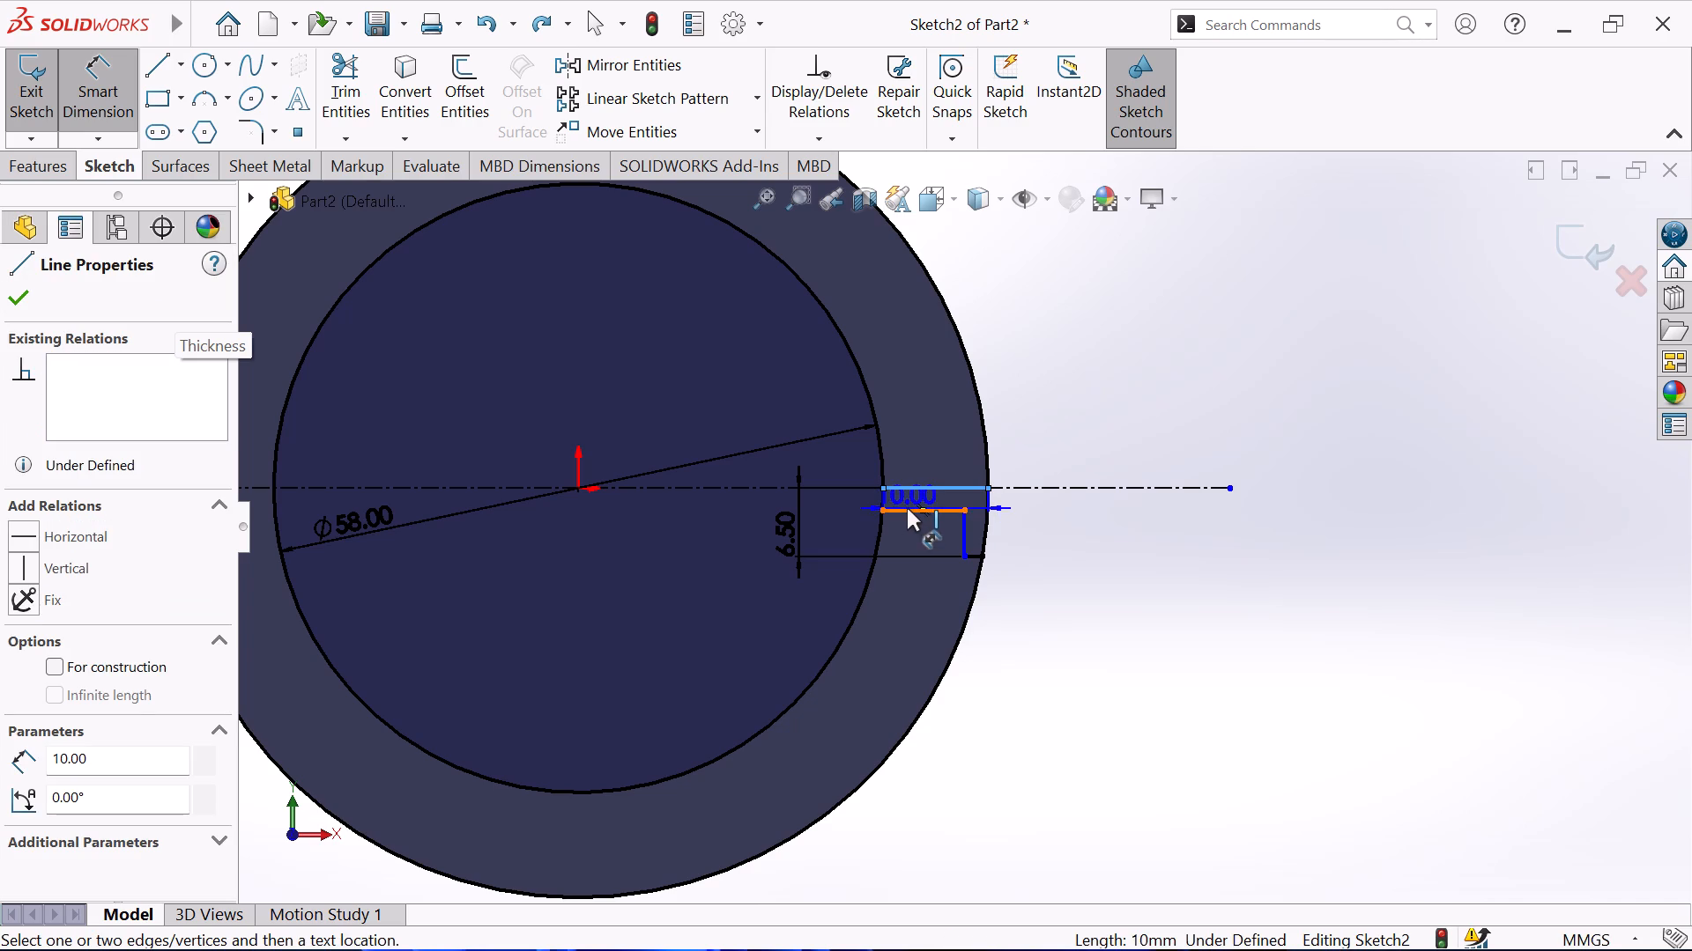
left_click(907, 508)
left_click(1035, 495)
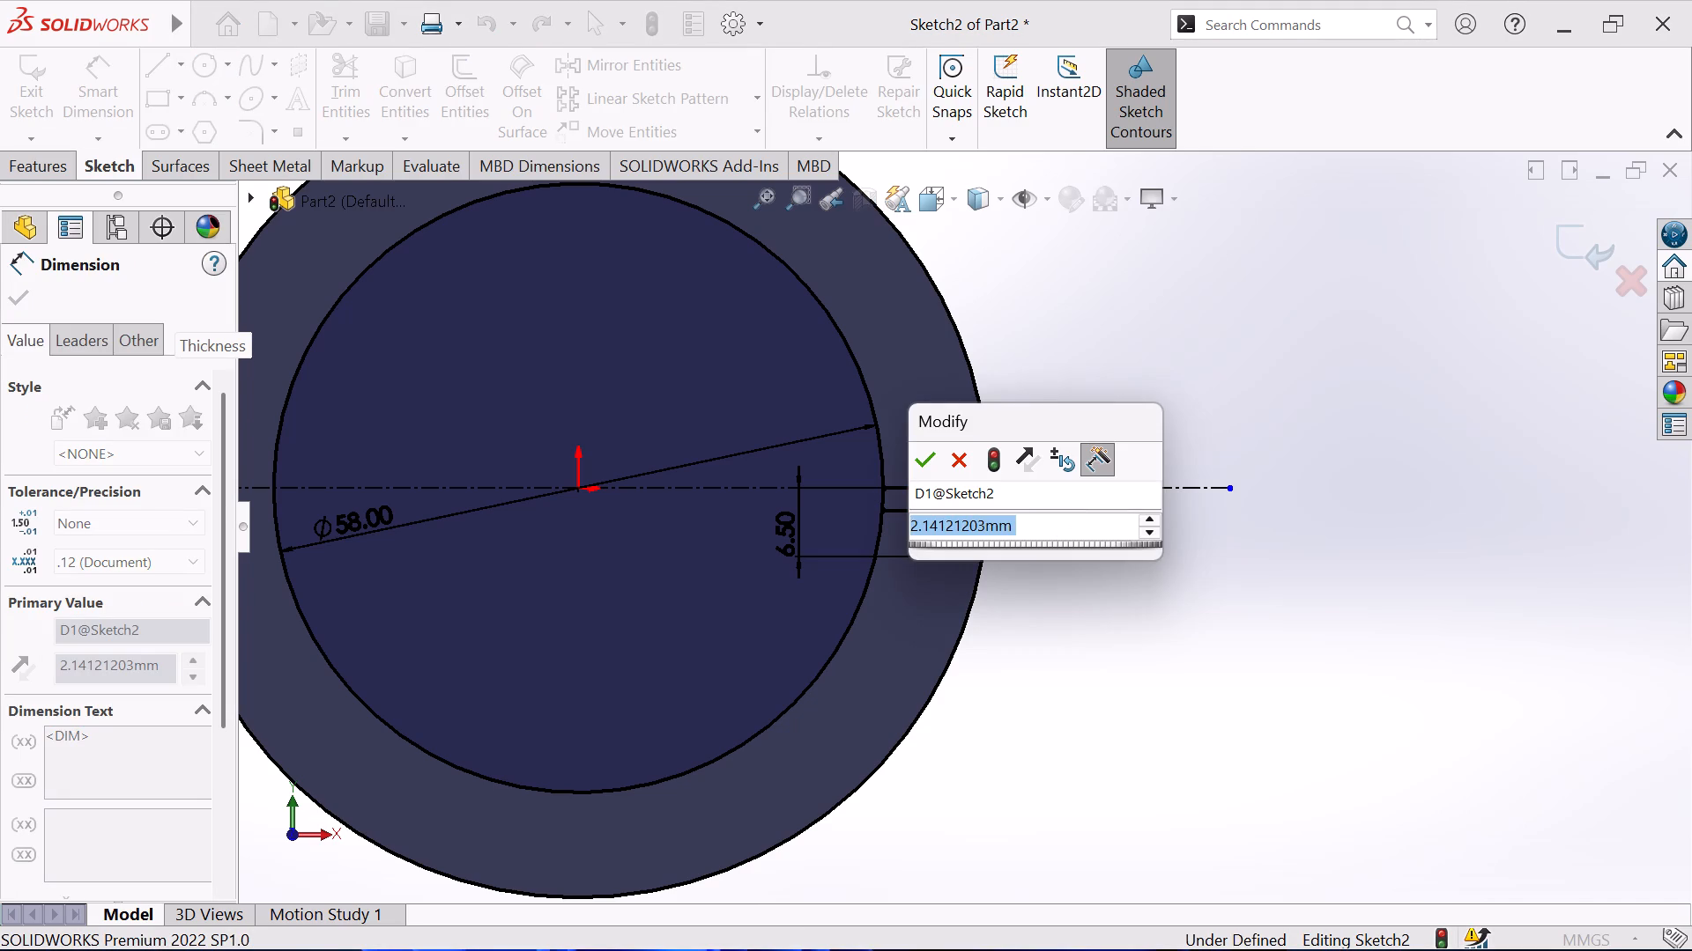
type("1.5")
key("Return")
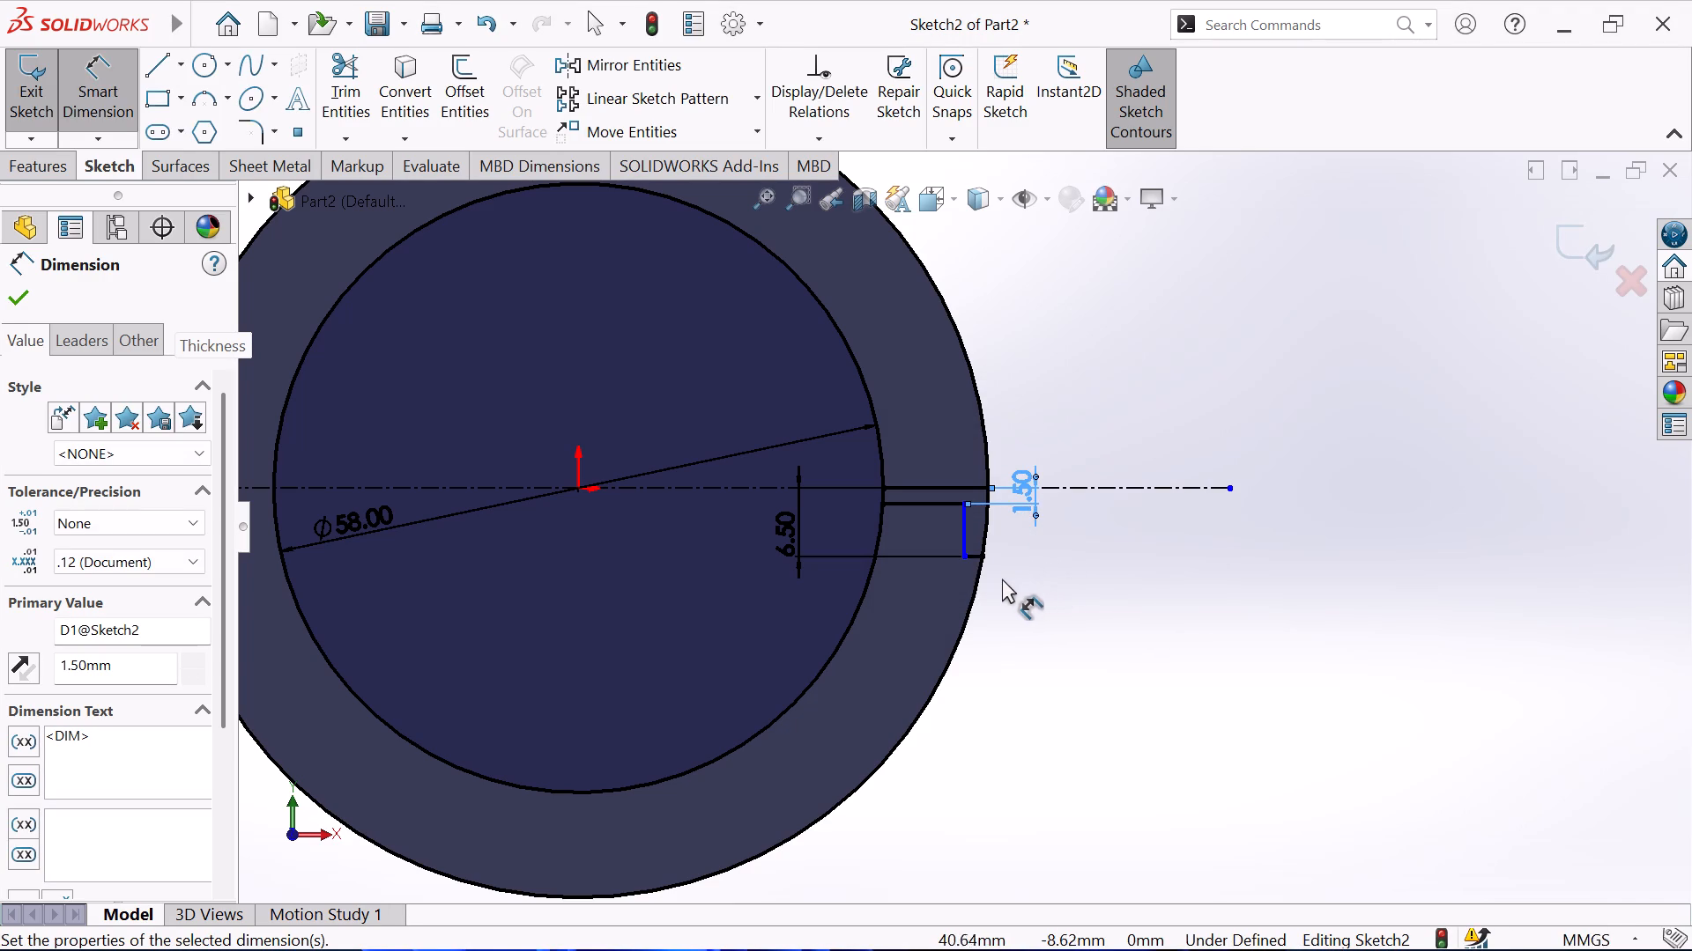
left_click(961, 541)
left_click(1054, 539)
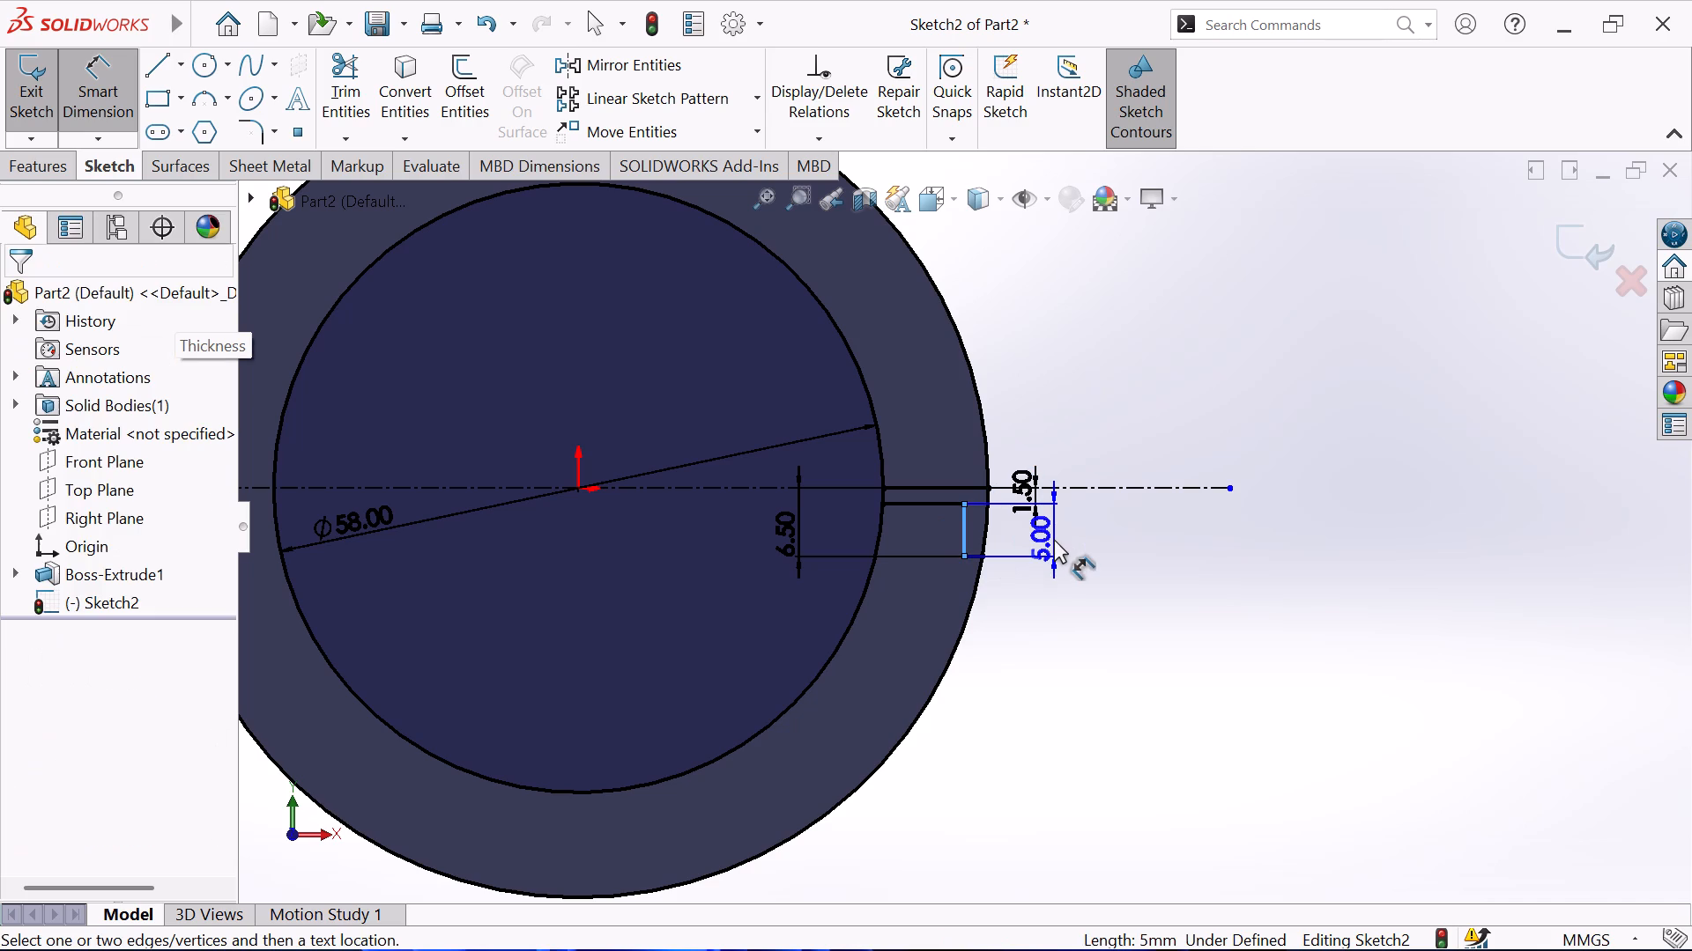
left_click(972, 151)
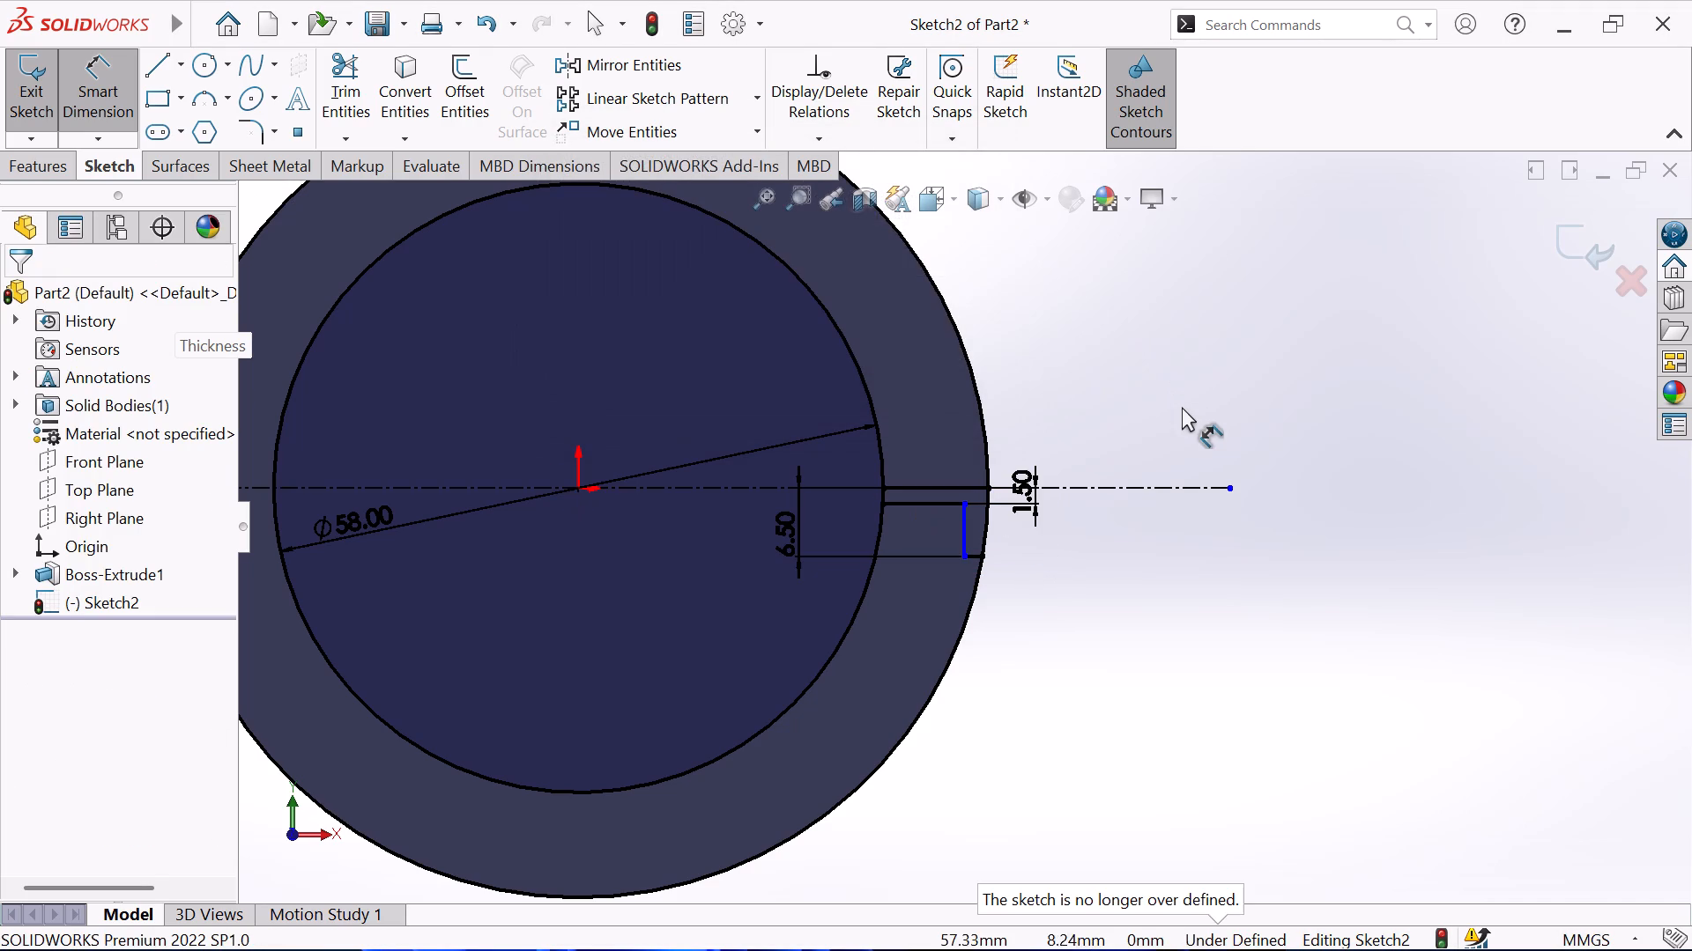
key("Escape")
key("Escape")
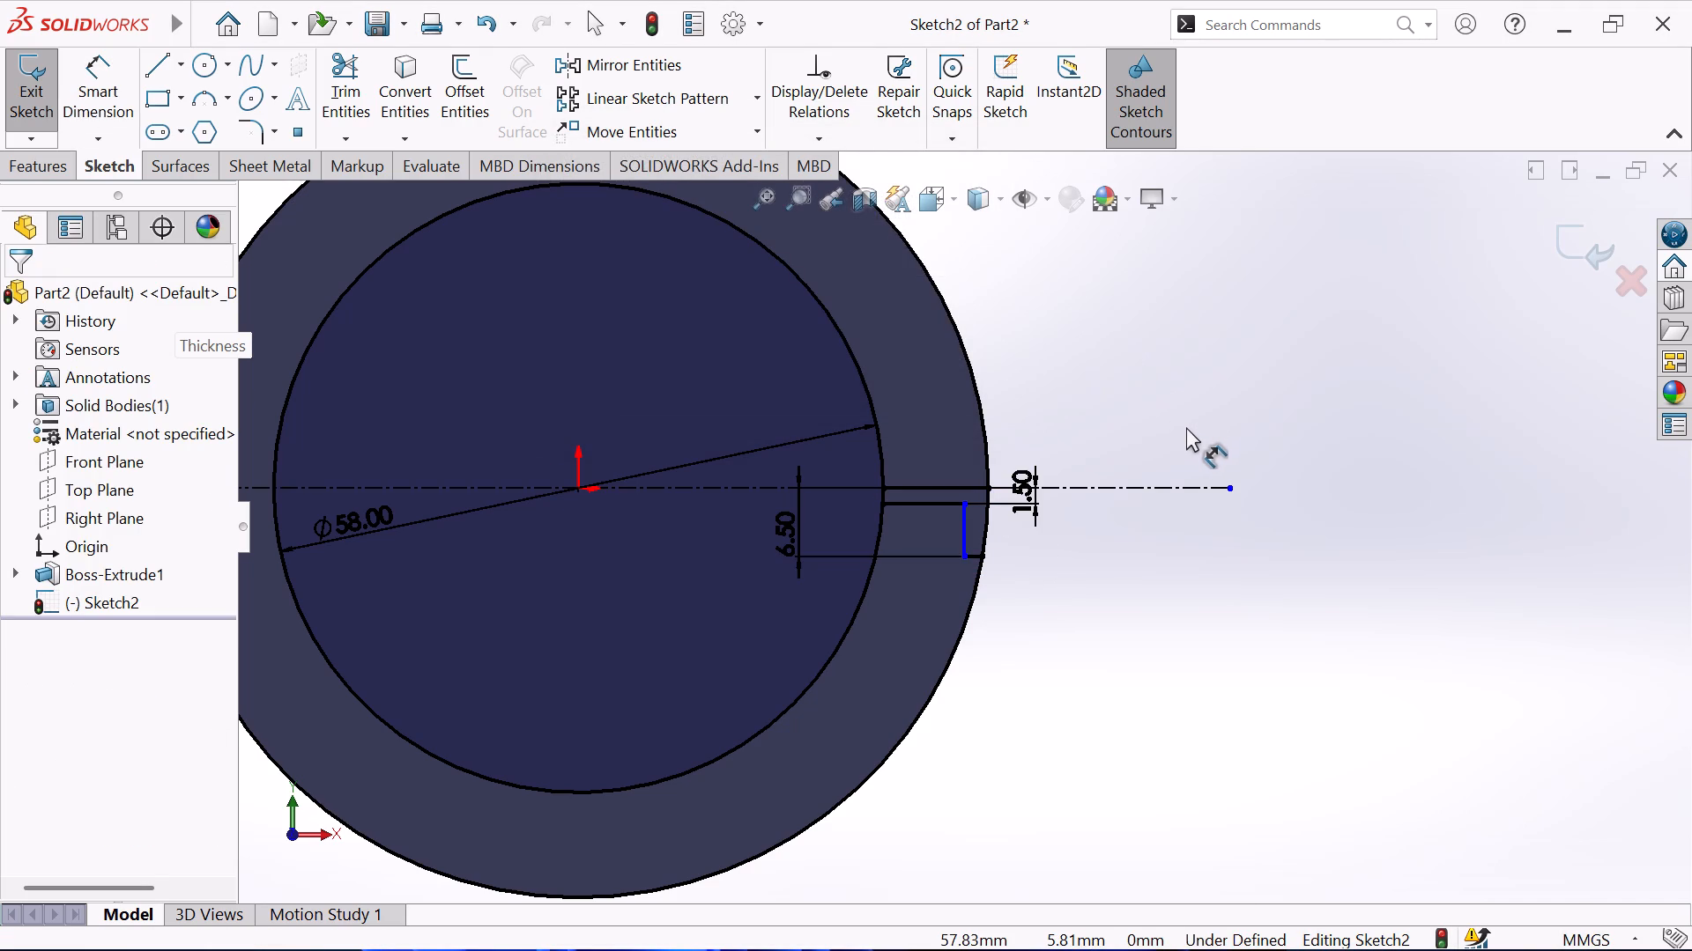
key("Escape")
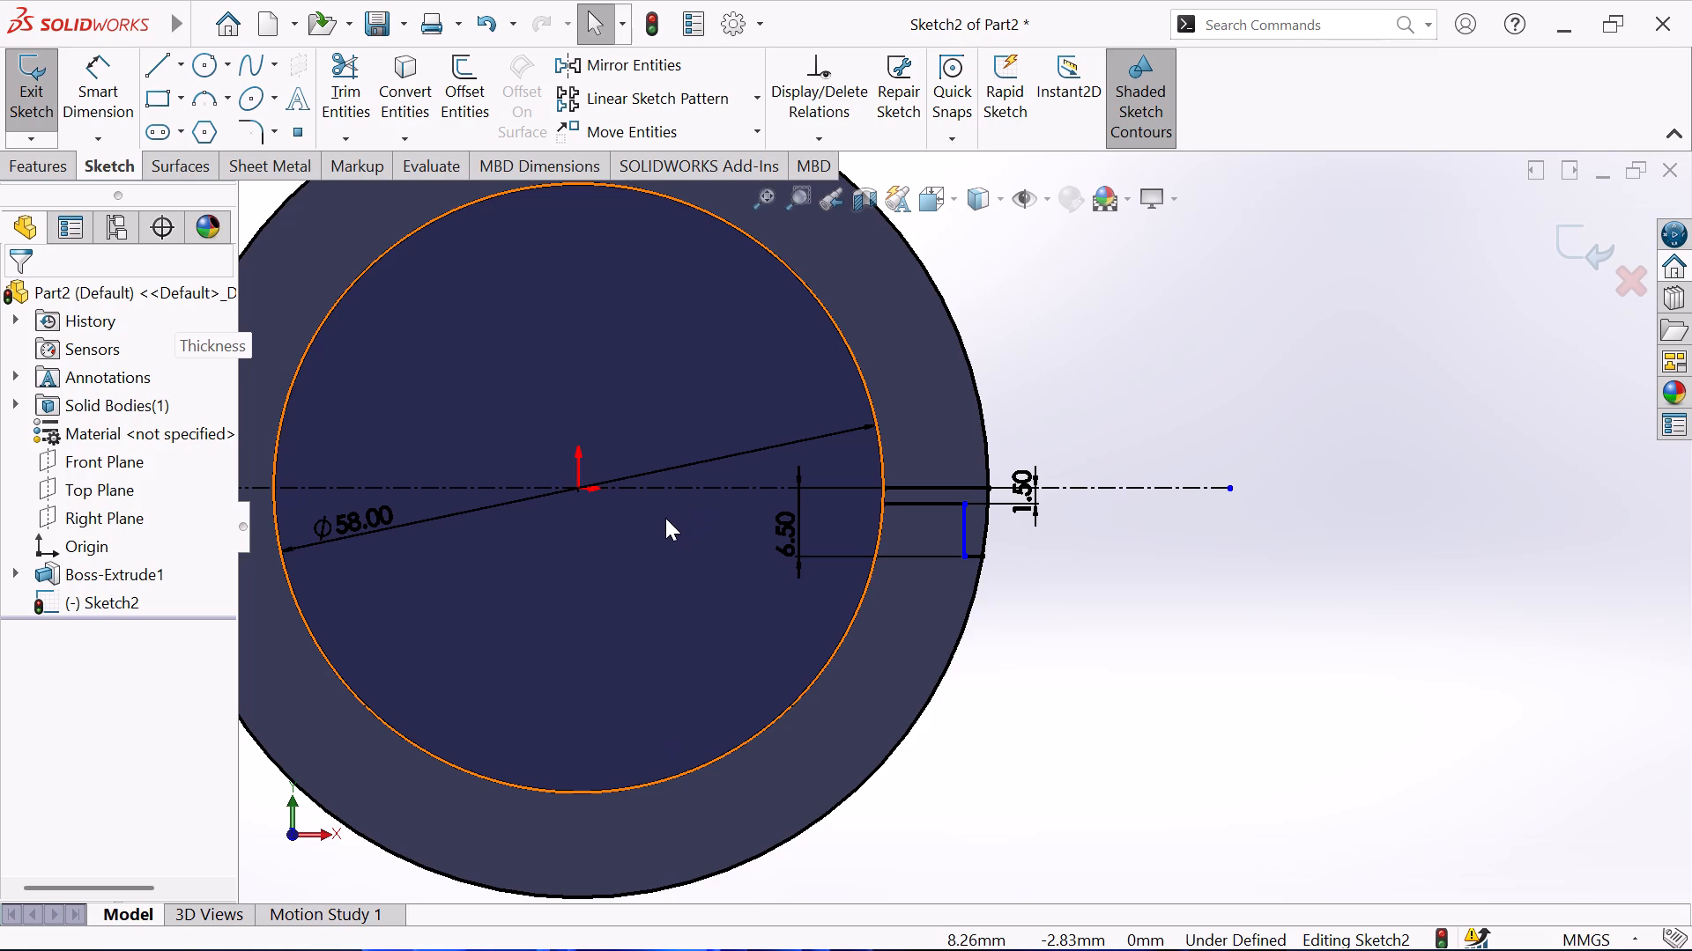
Edit the base sketch of the disc extrusion, set the disc's diameter to 64 mm, and exit the sketch.
scroll(692, 569, "up", 3)
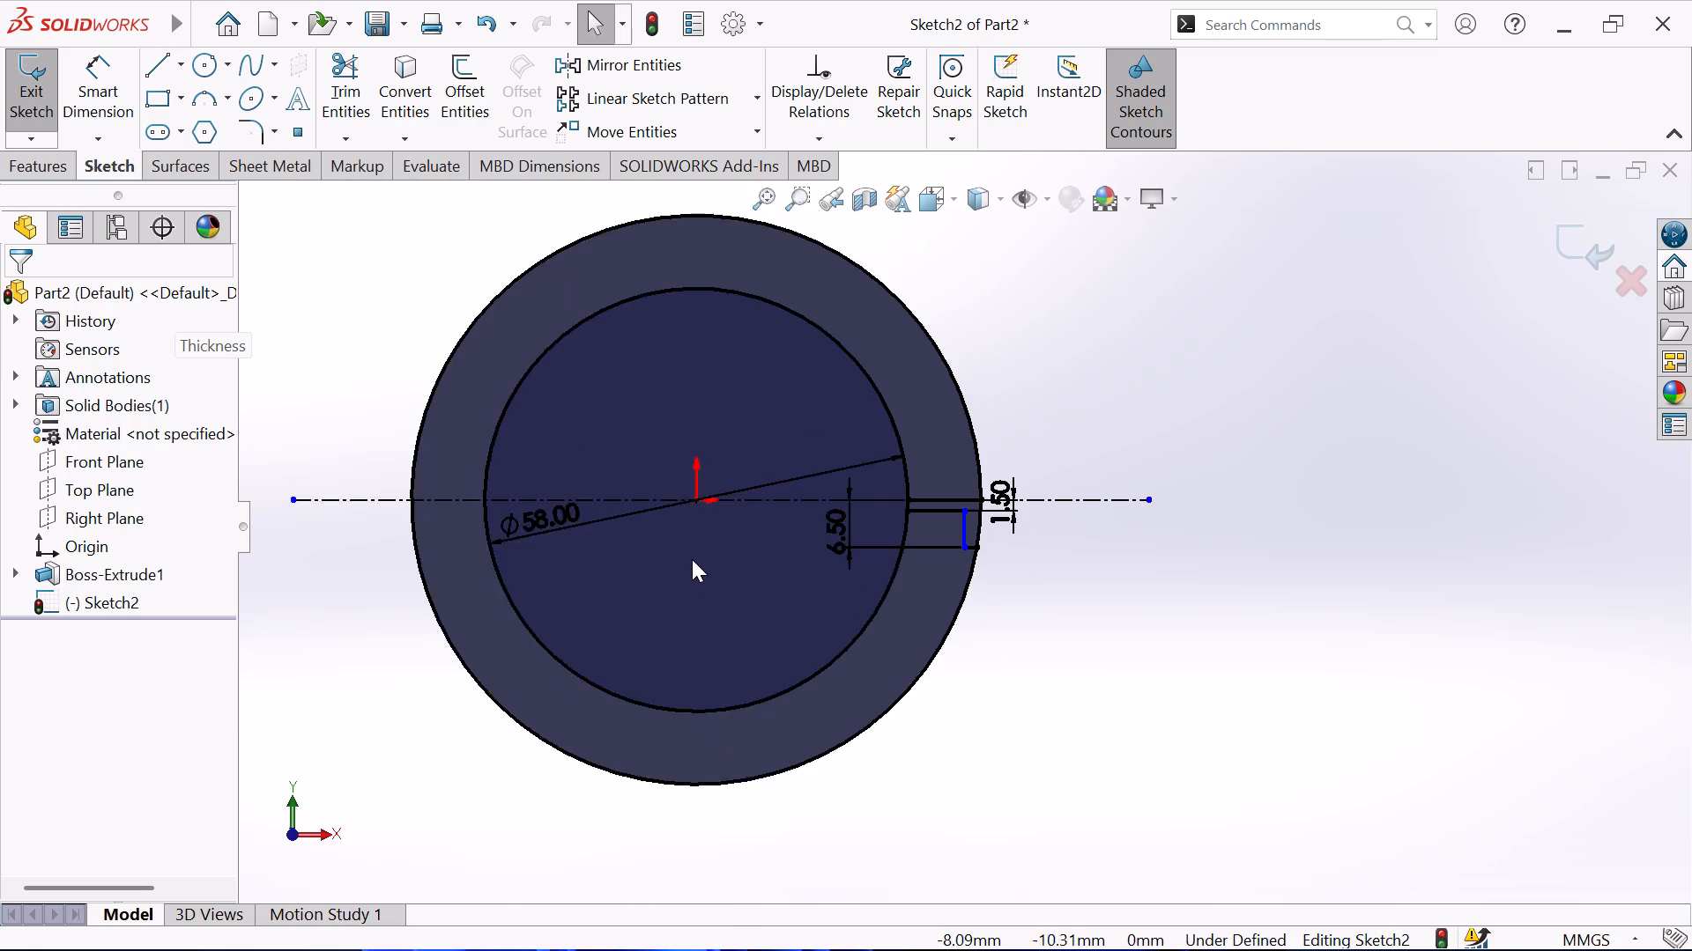
key("Escape")
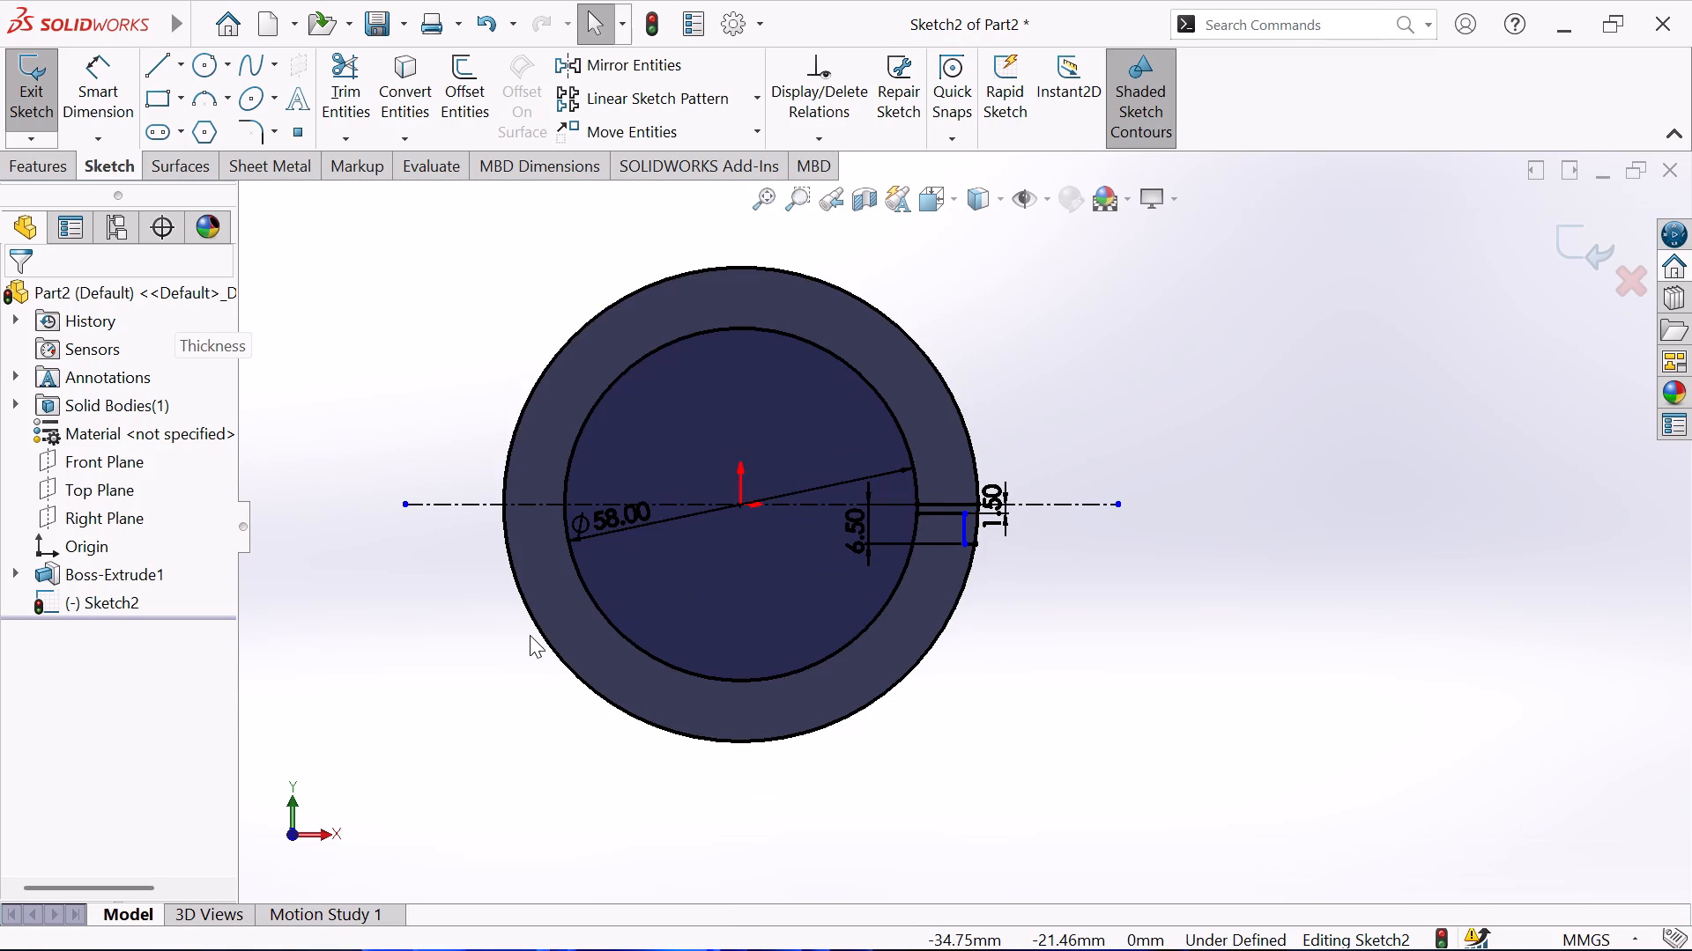
left_click(72, 573)
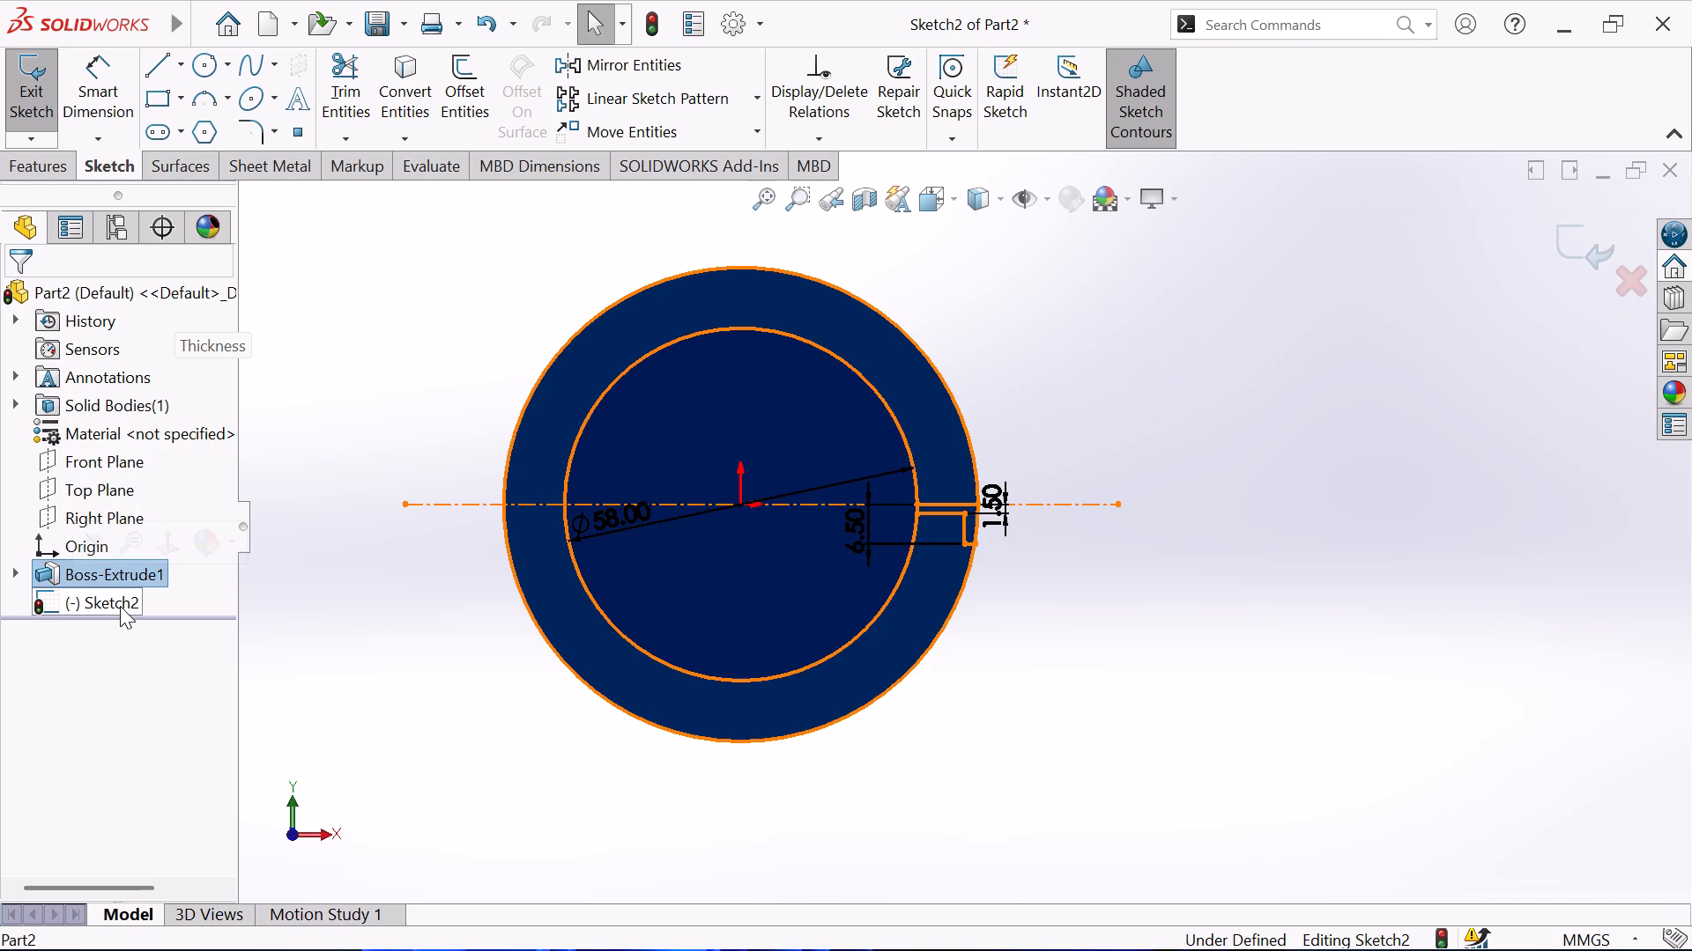
left_click(18, 570)
left_click(108, 607)
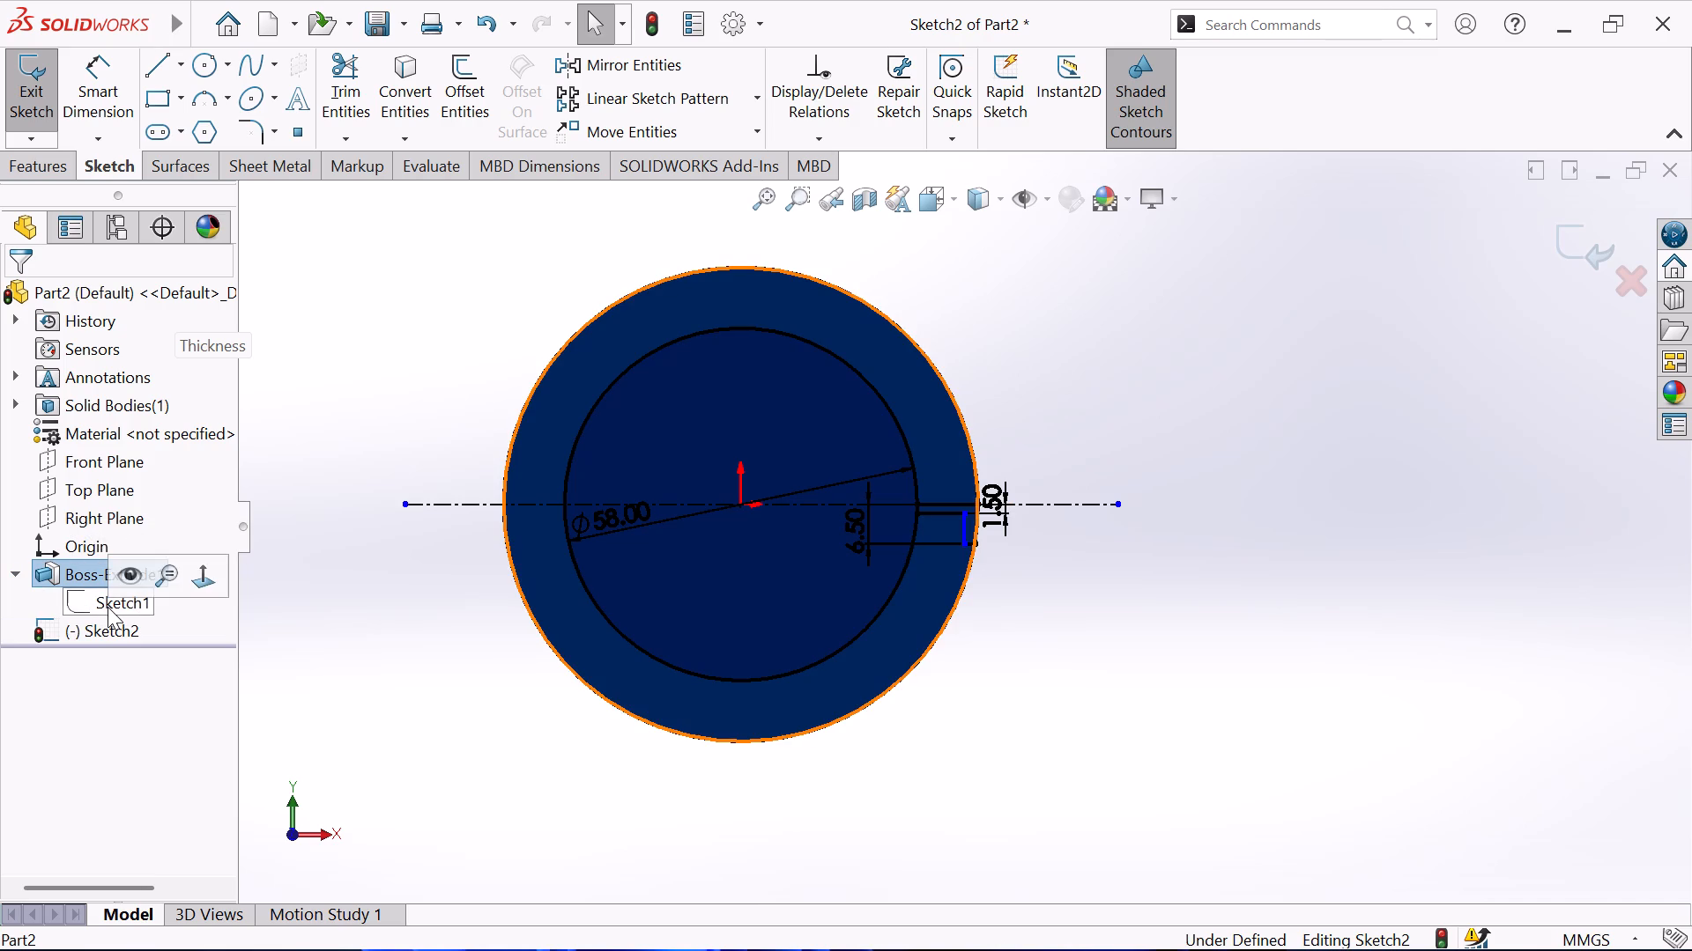
double_click(115, 593)
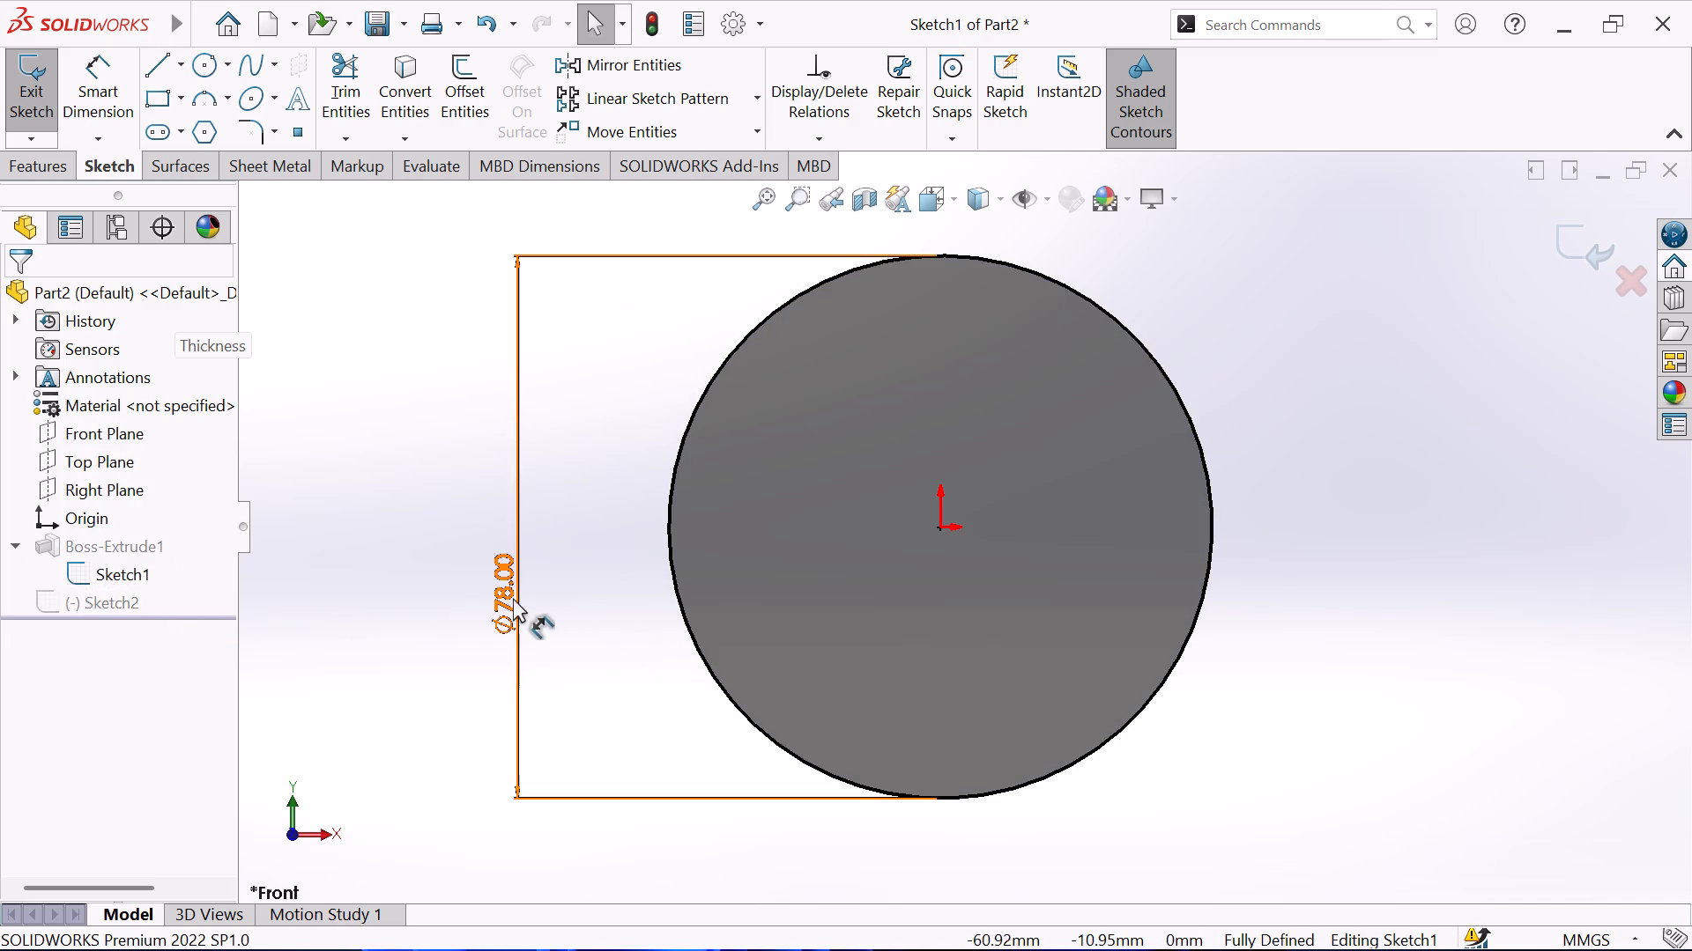
double_click(508, 597)
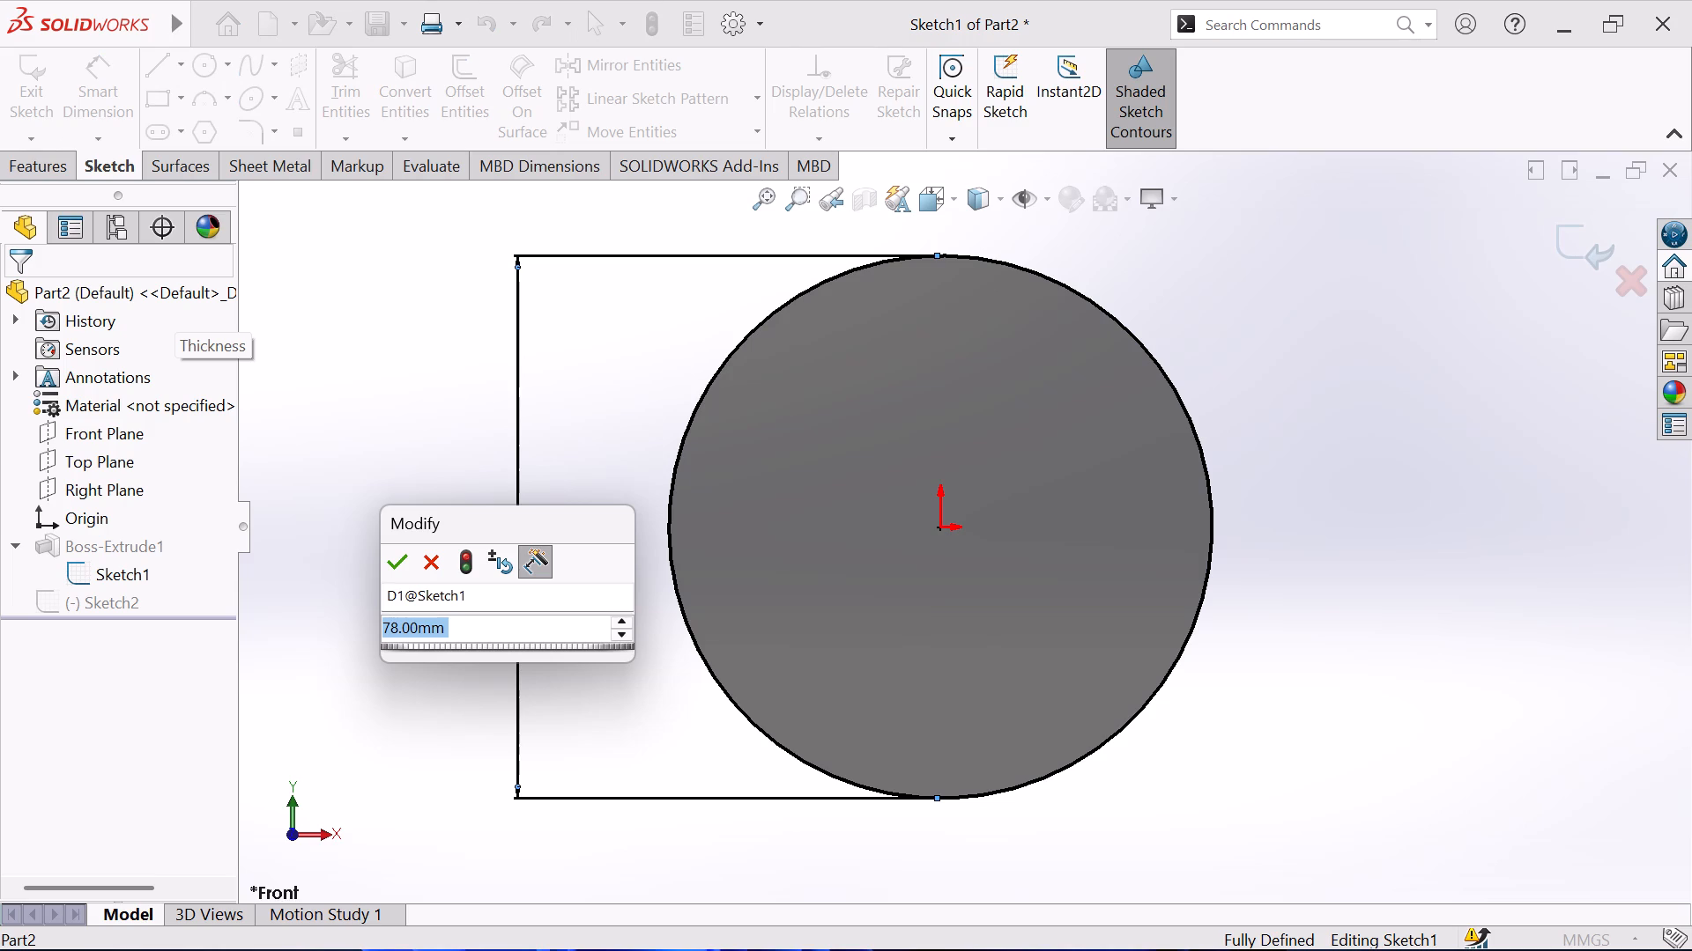
type("64")
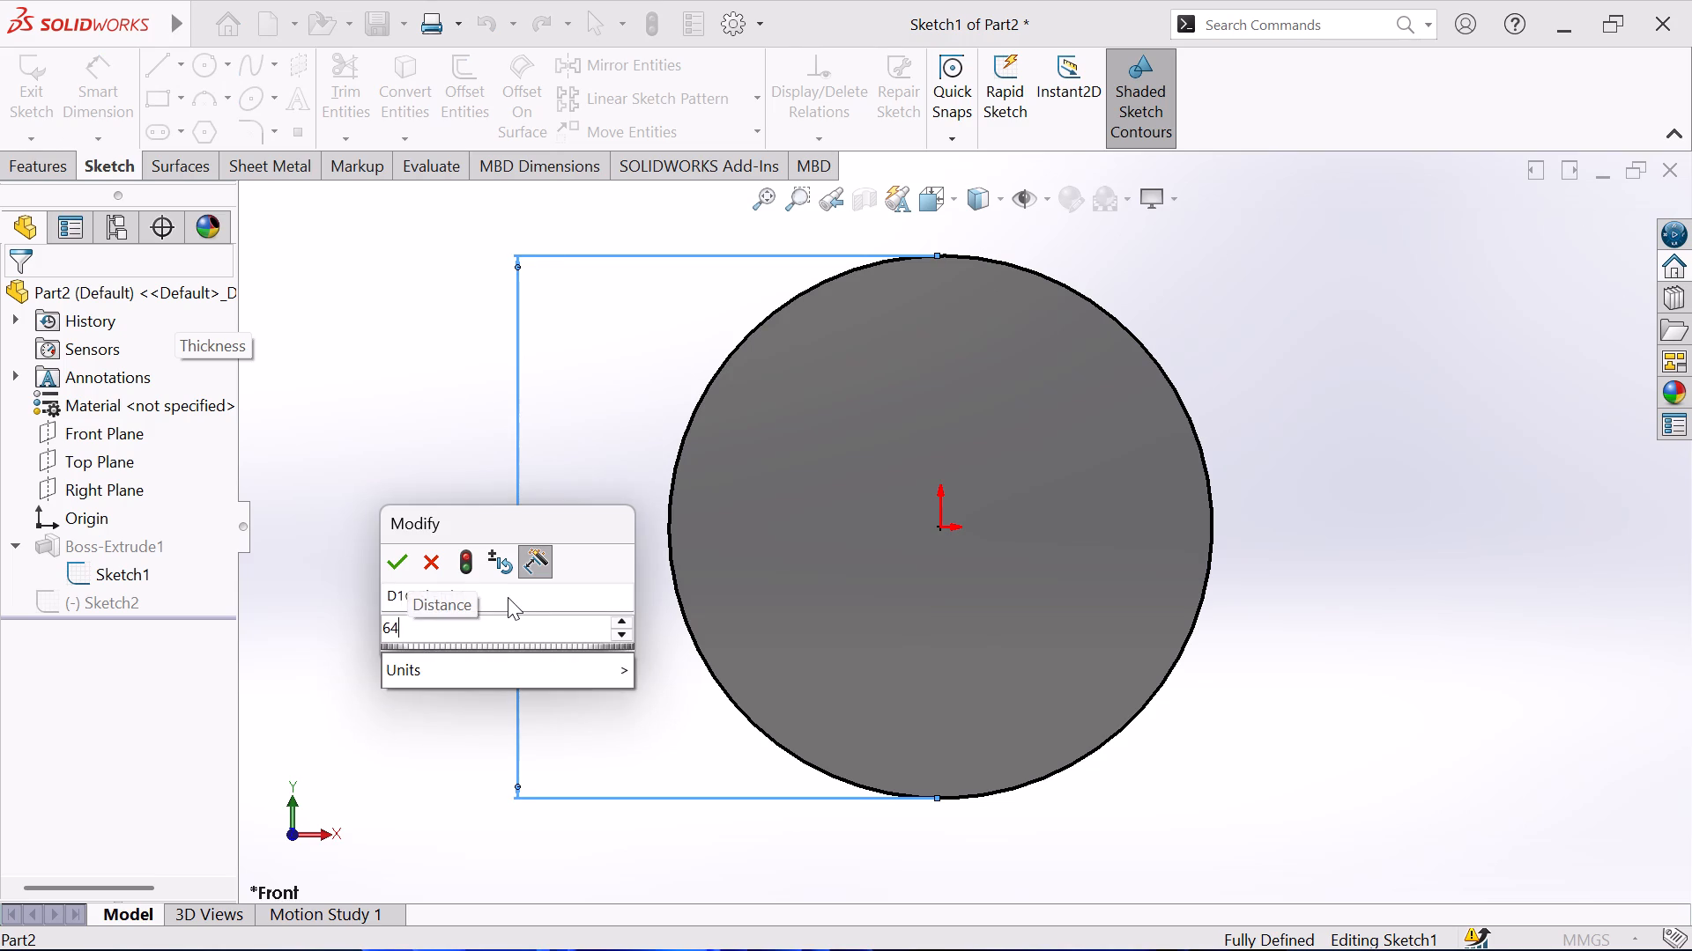
key("Return")
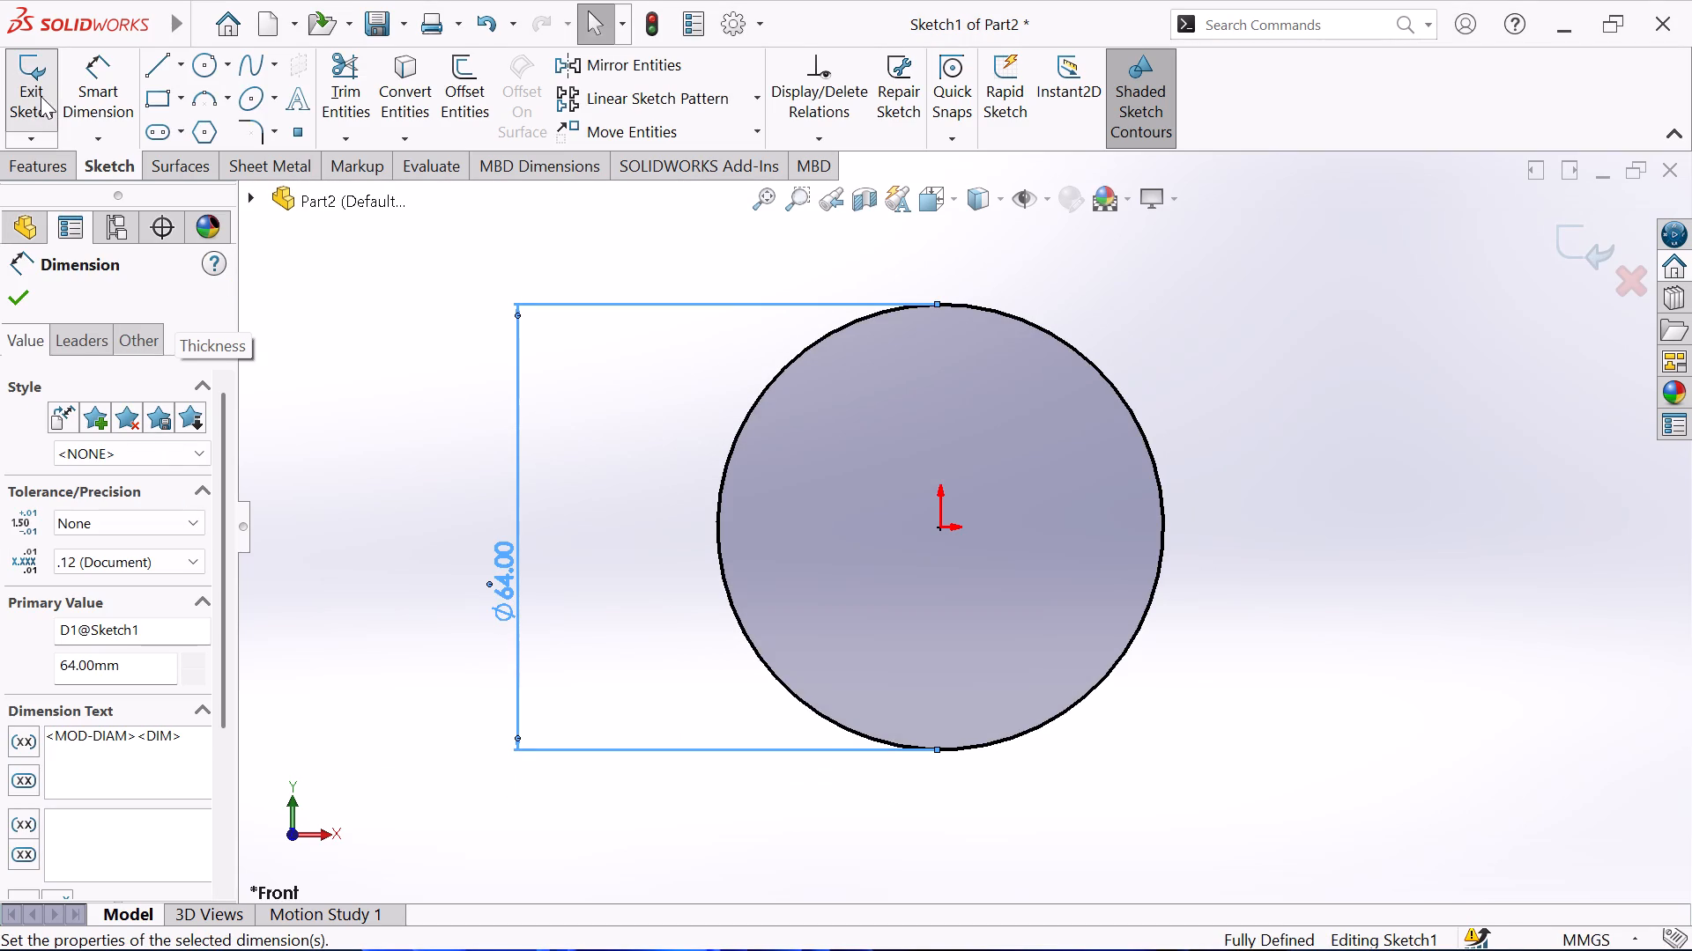
left_click(20, 295)
left_click(33, 96)
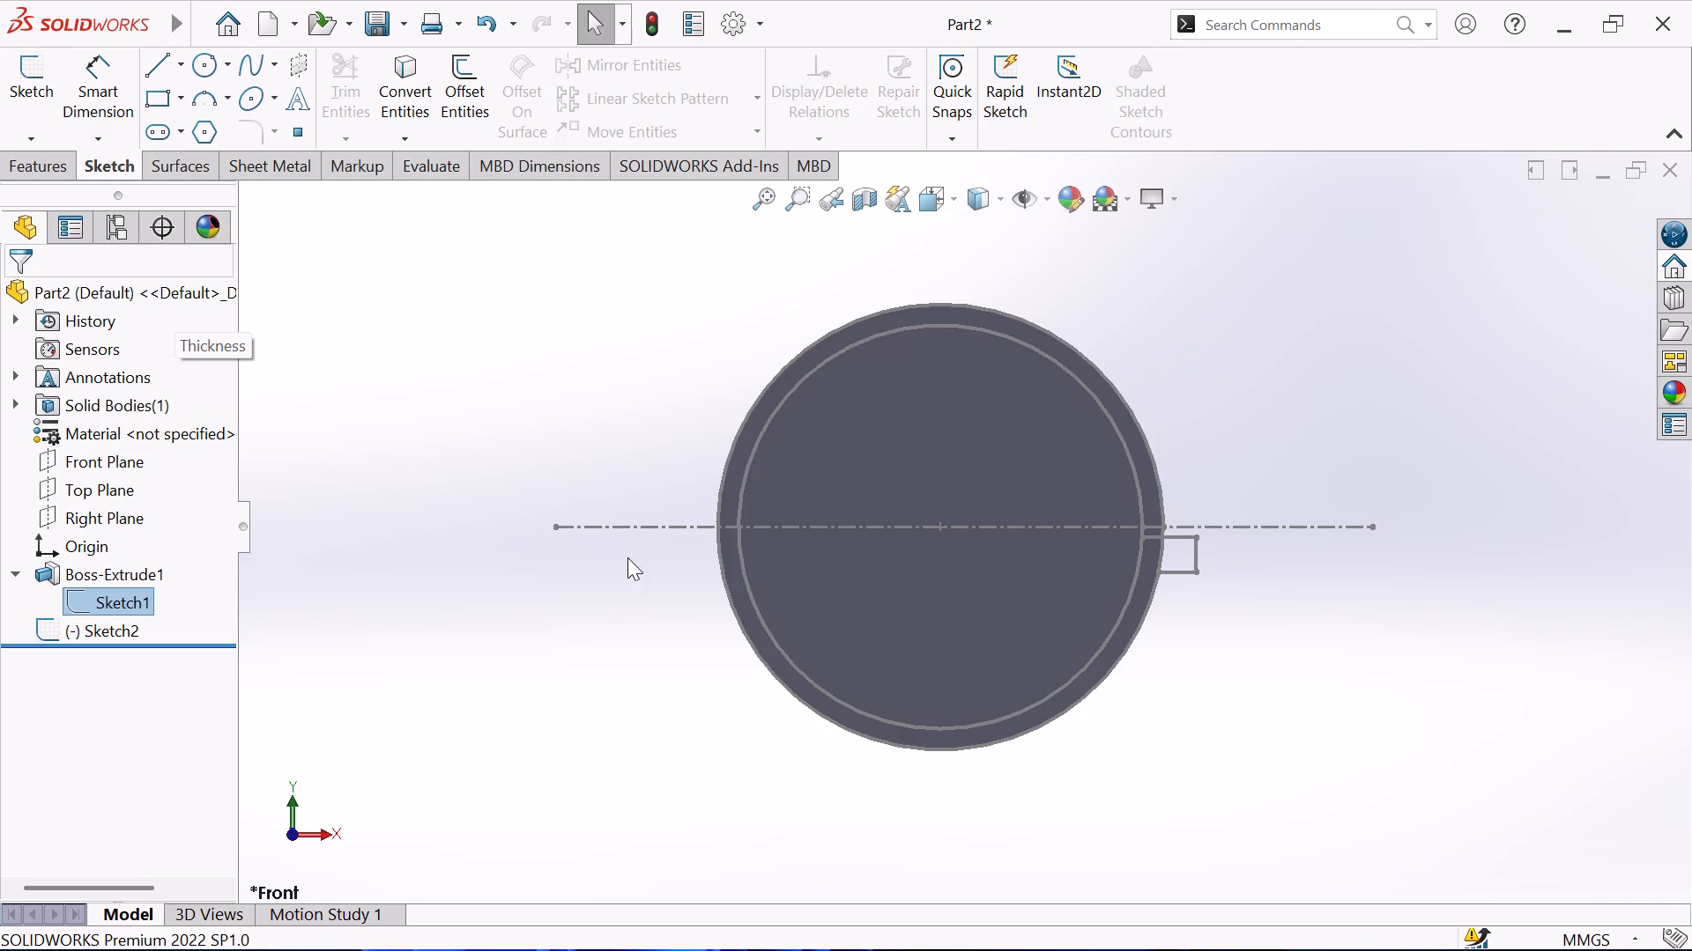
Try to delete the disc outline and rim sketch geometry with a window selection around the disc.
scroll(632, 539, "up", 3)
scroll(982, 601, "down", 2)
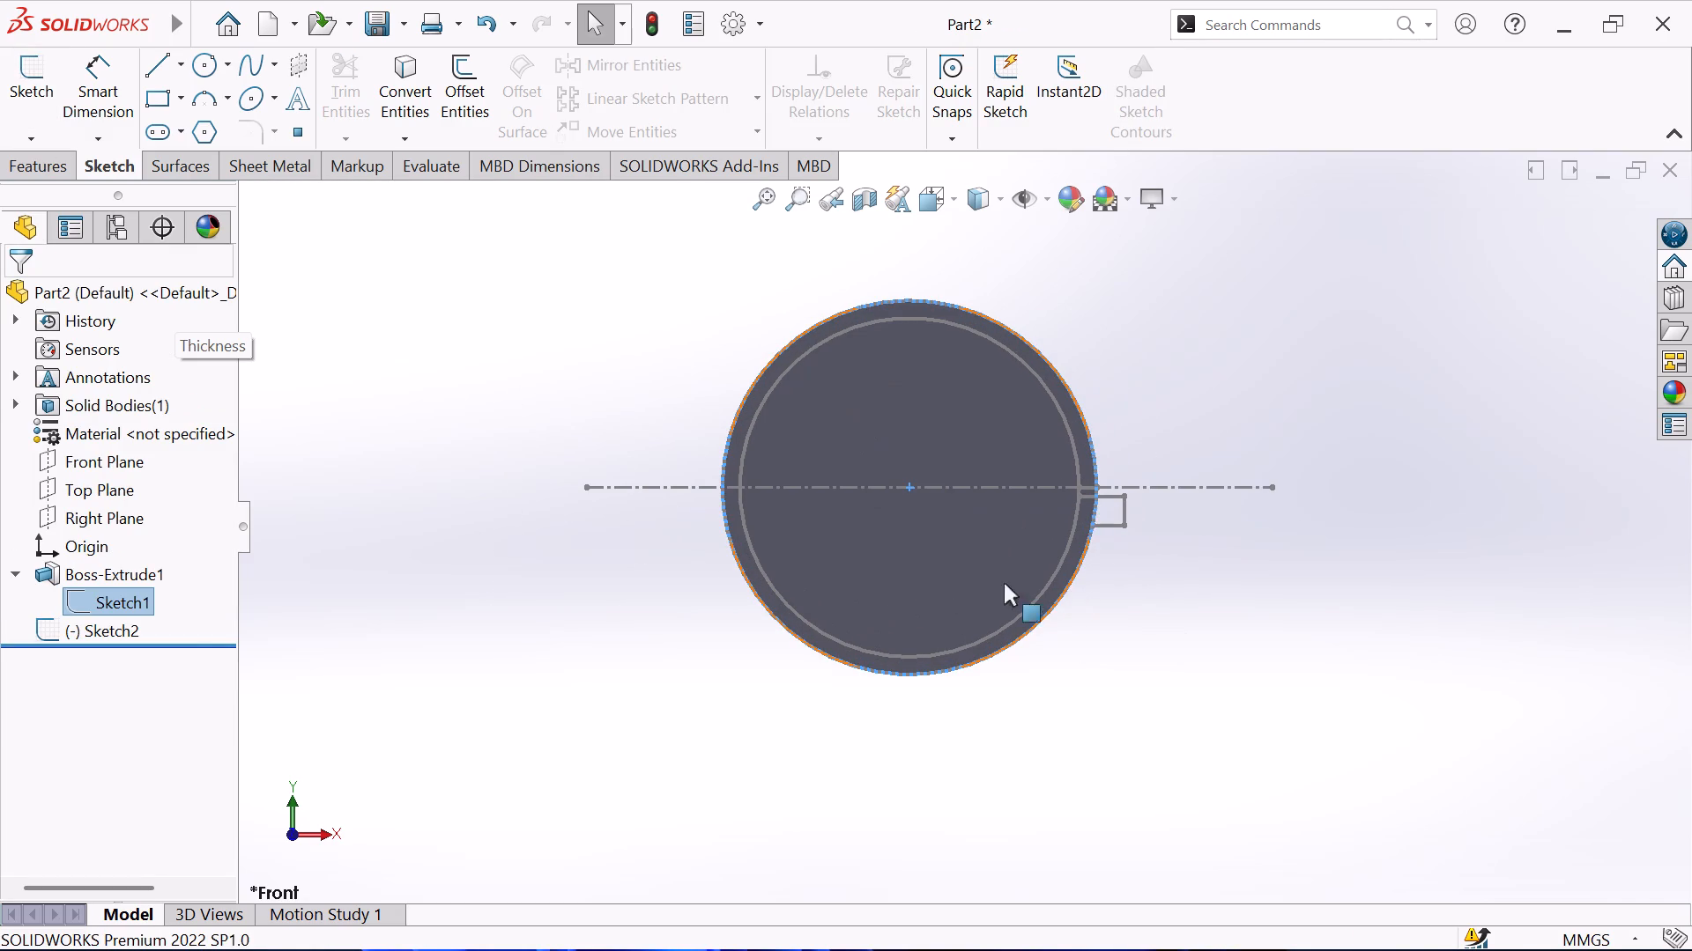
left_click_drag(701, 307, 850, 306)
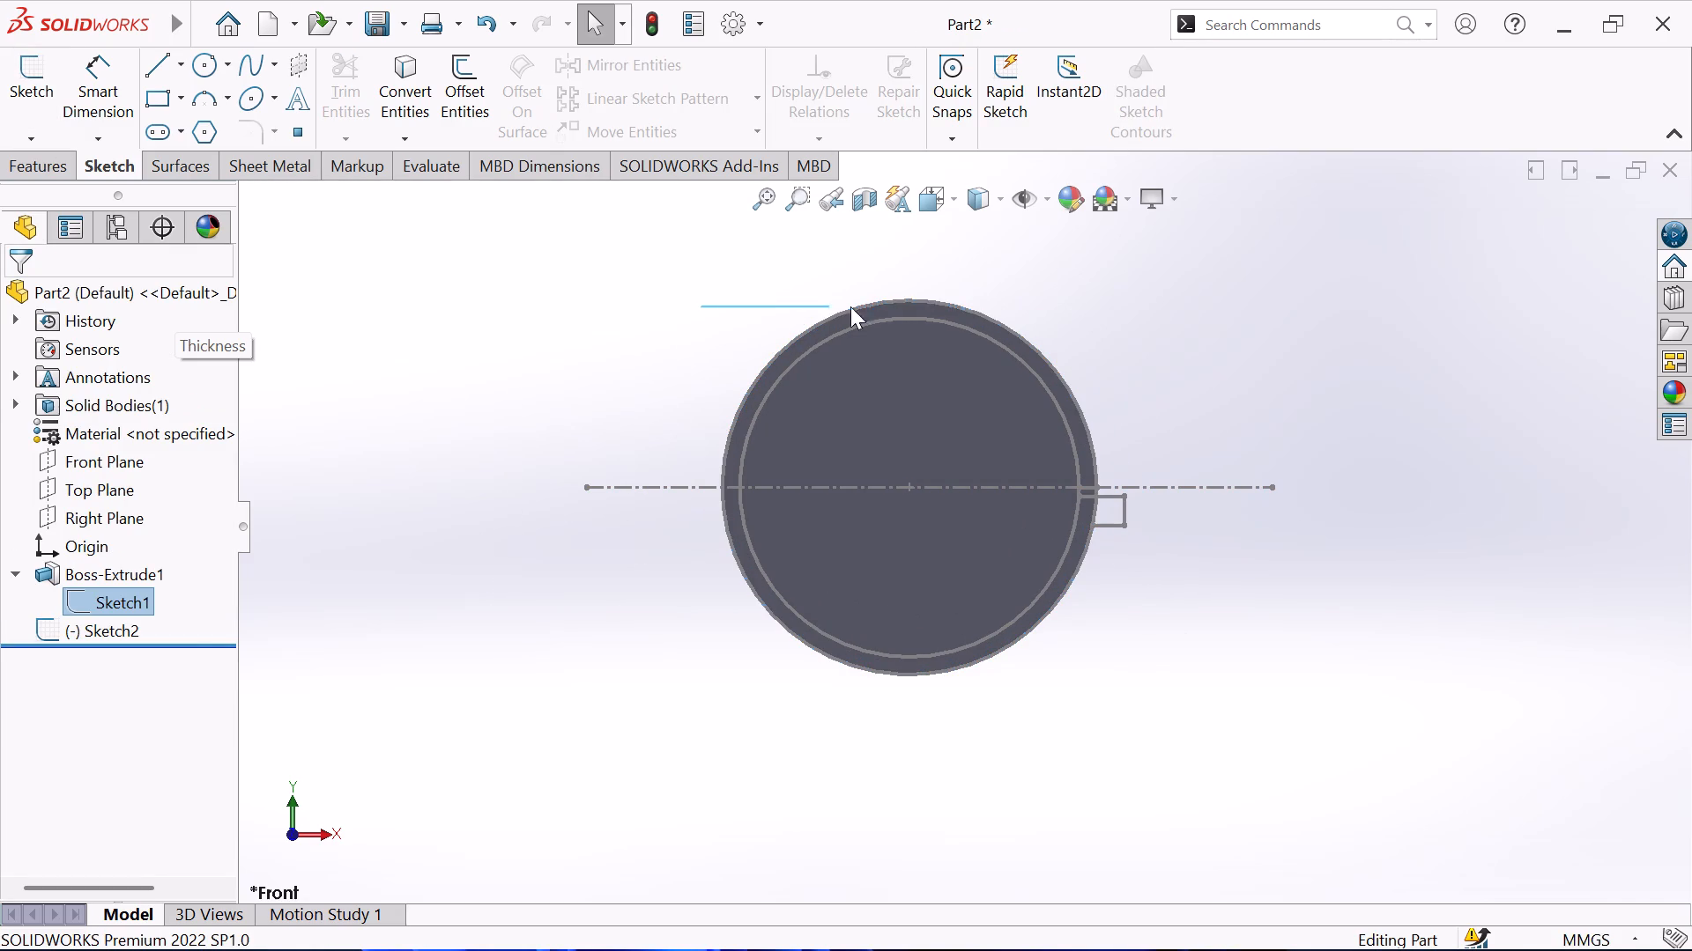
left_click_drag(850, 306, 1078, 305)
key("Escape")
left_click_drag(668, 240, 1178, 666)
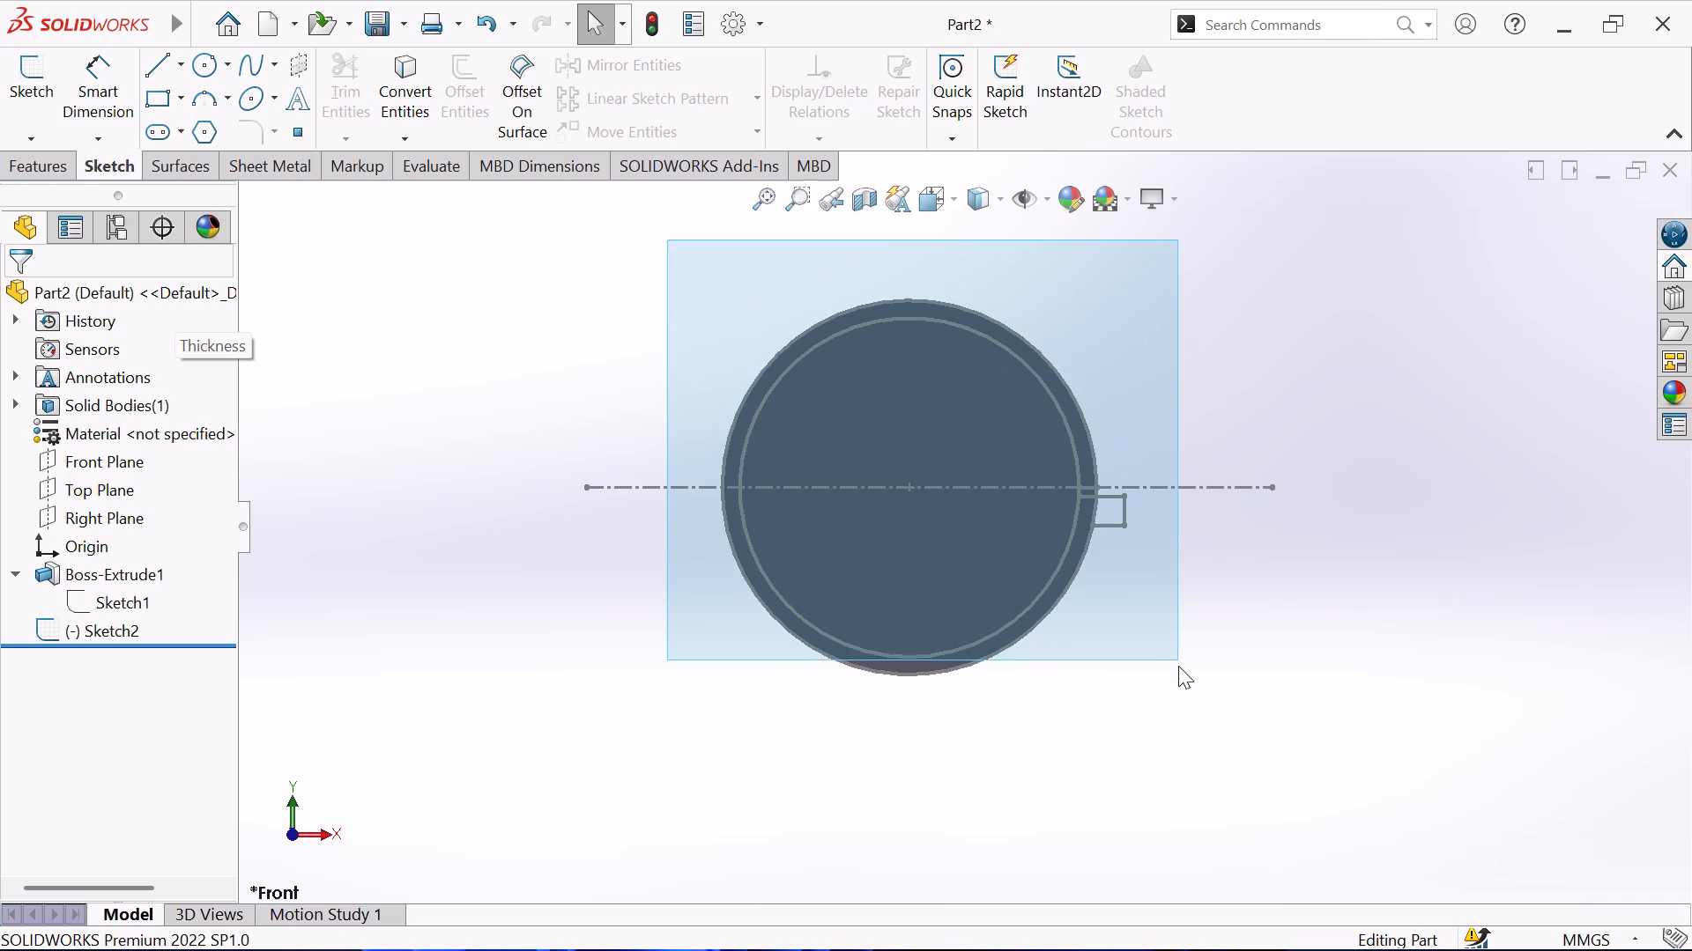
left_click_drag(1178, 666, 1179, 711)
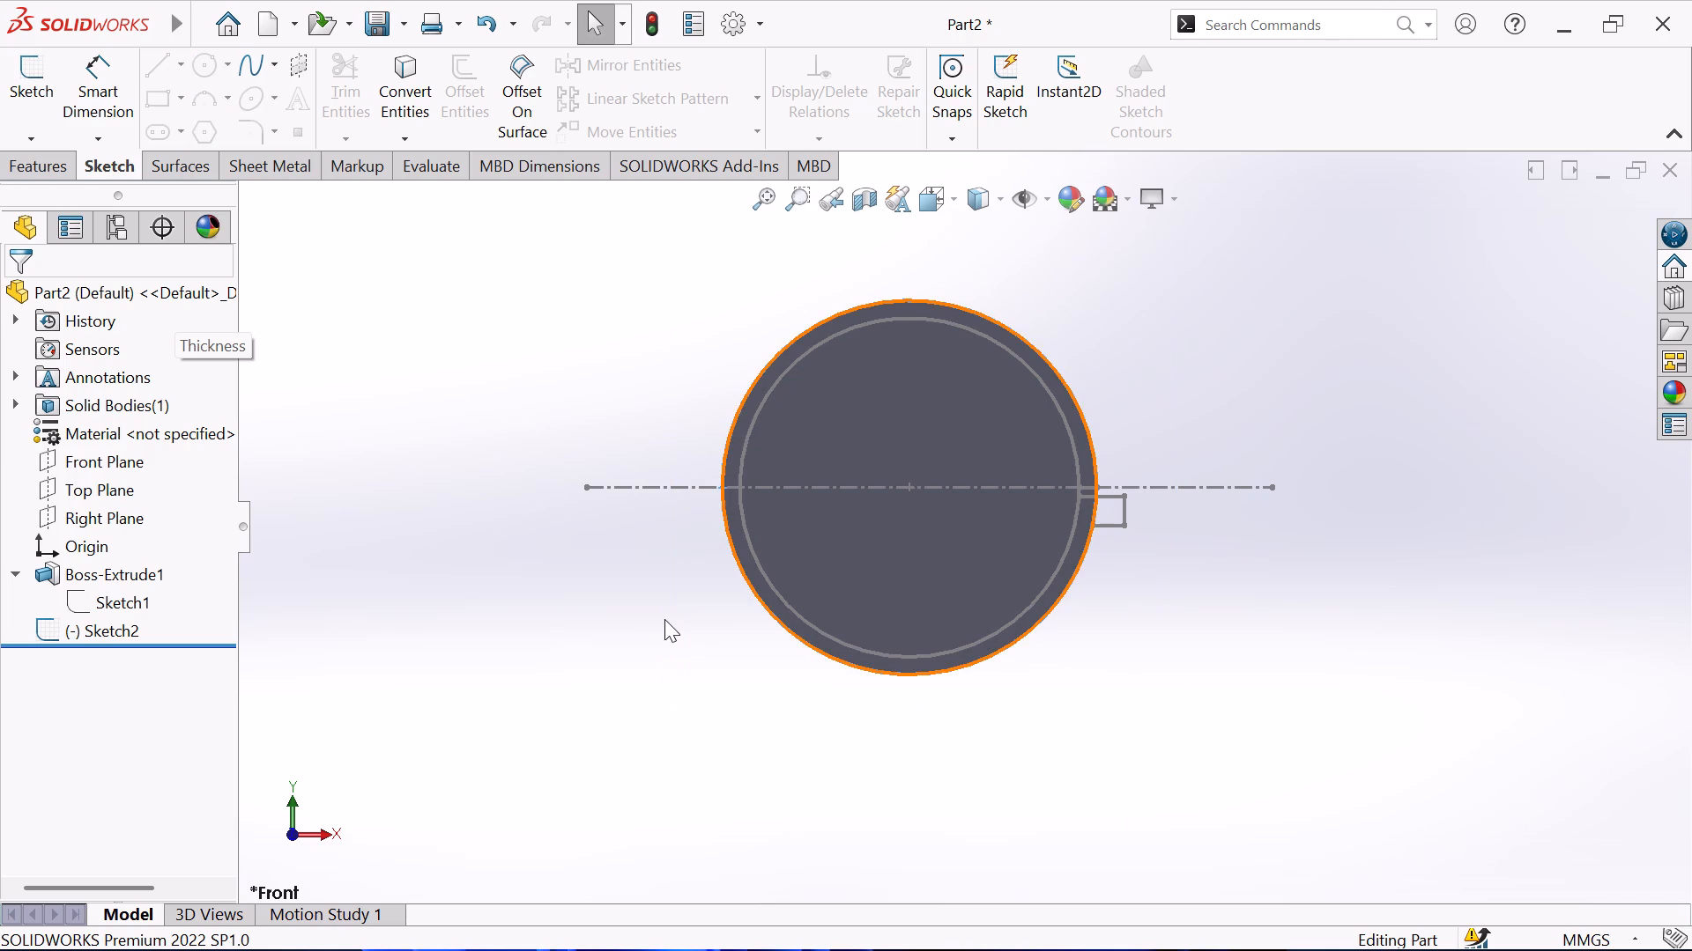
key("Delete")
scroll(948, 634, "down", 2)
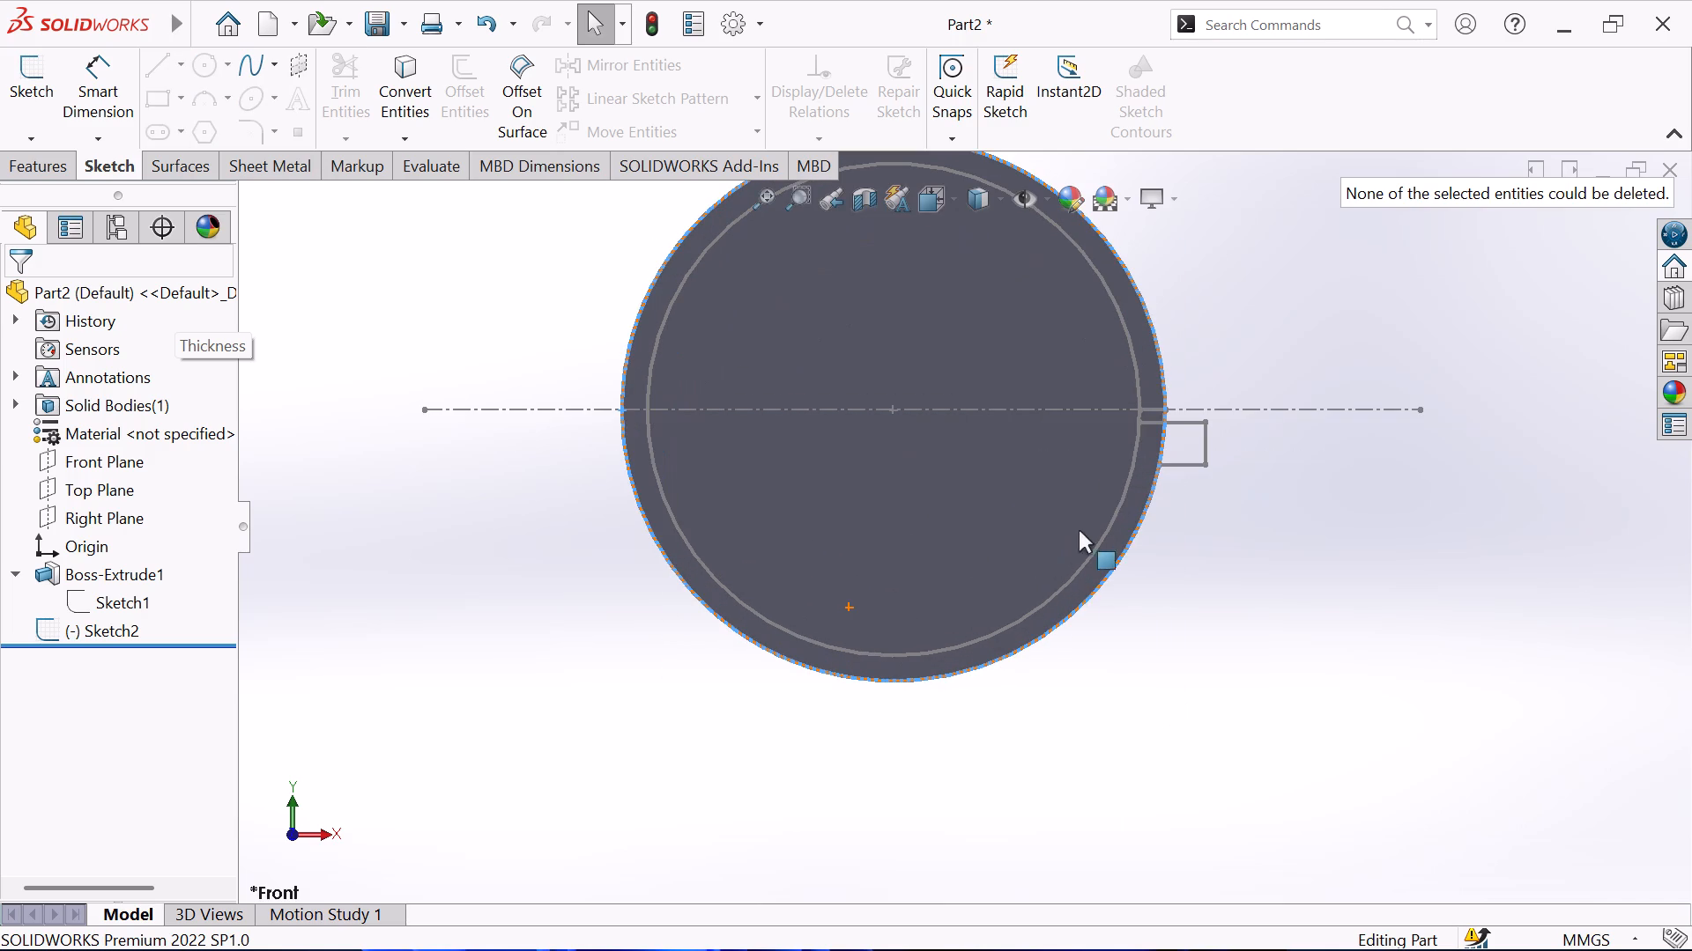
Delete the rim profile sketch that contains the 58 mm circle.
left_click(1130, 492)
key("Delete")
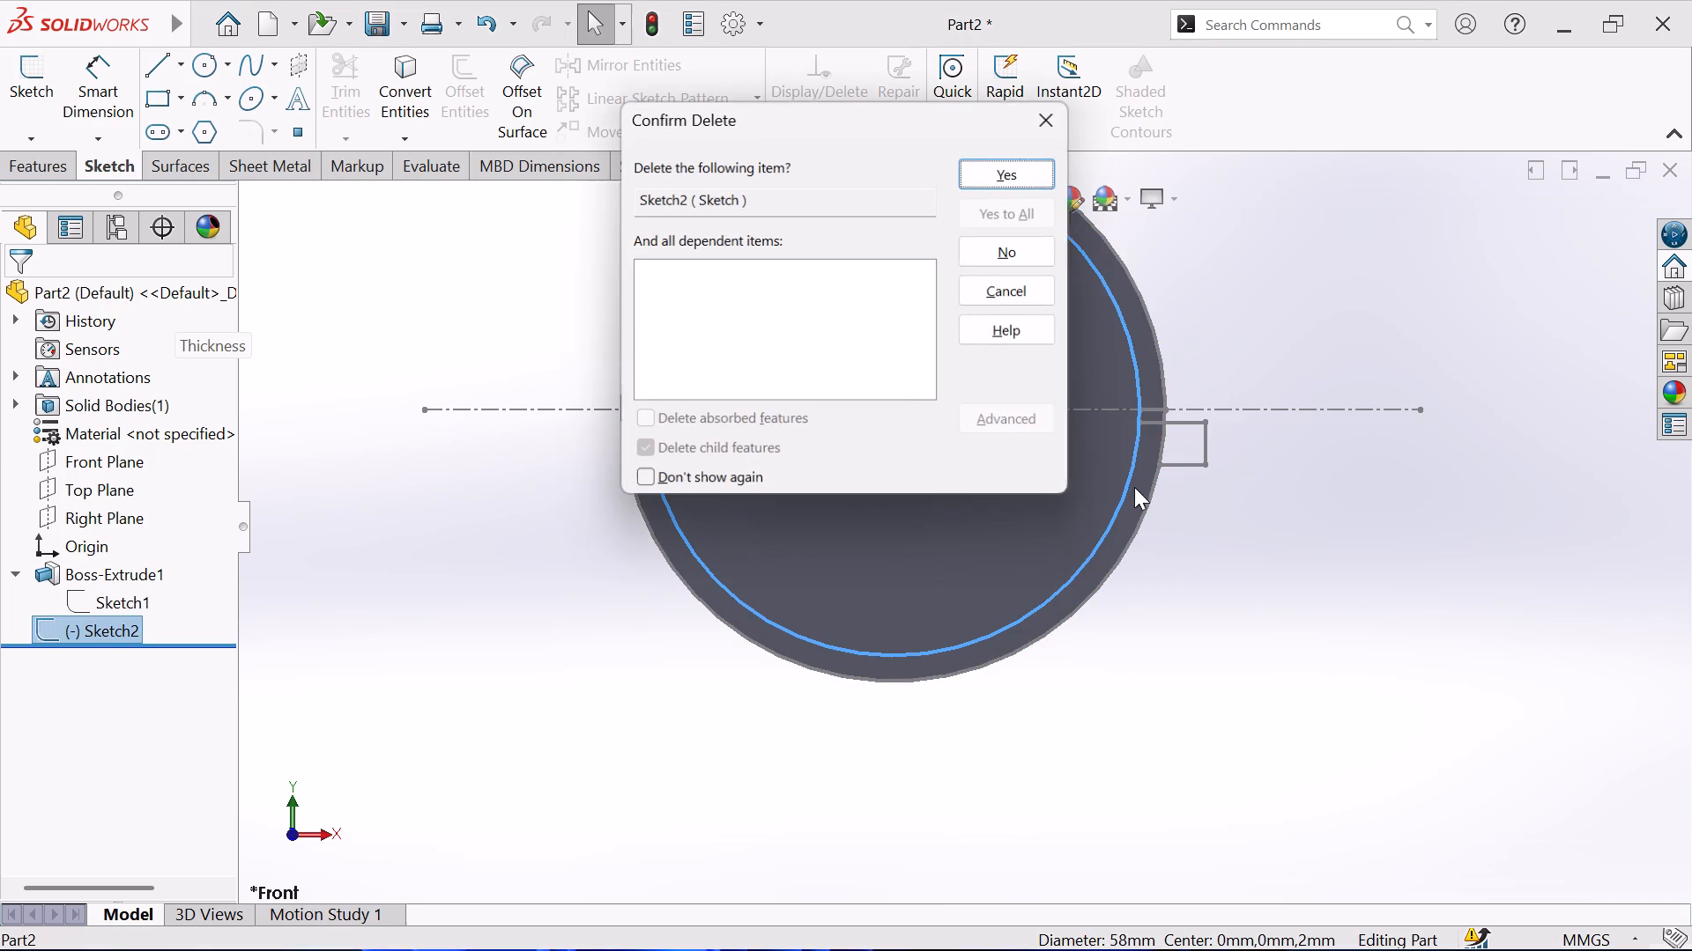
left_click(983, 161)
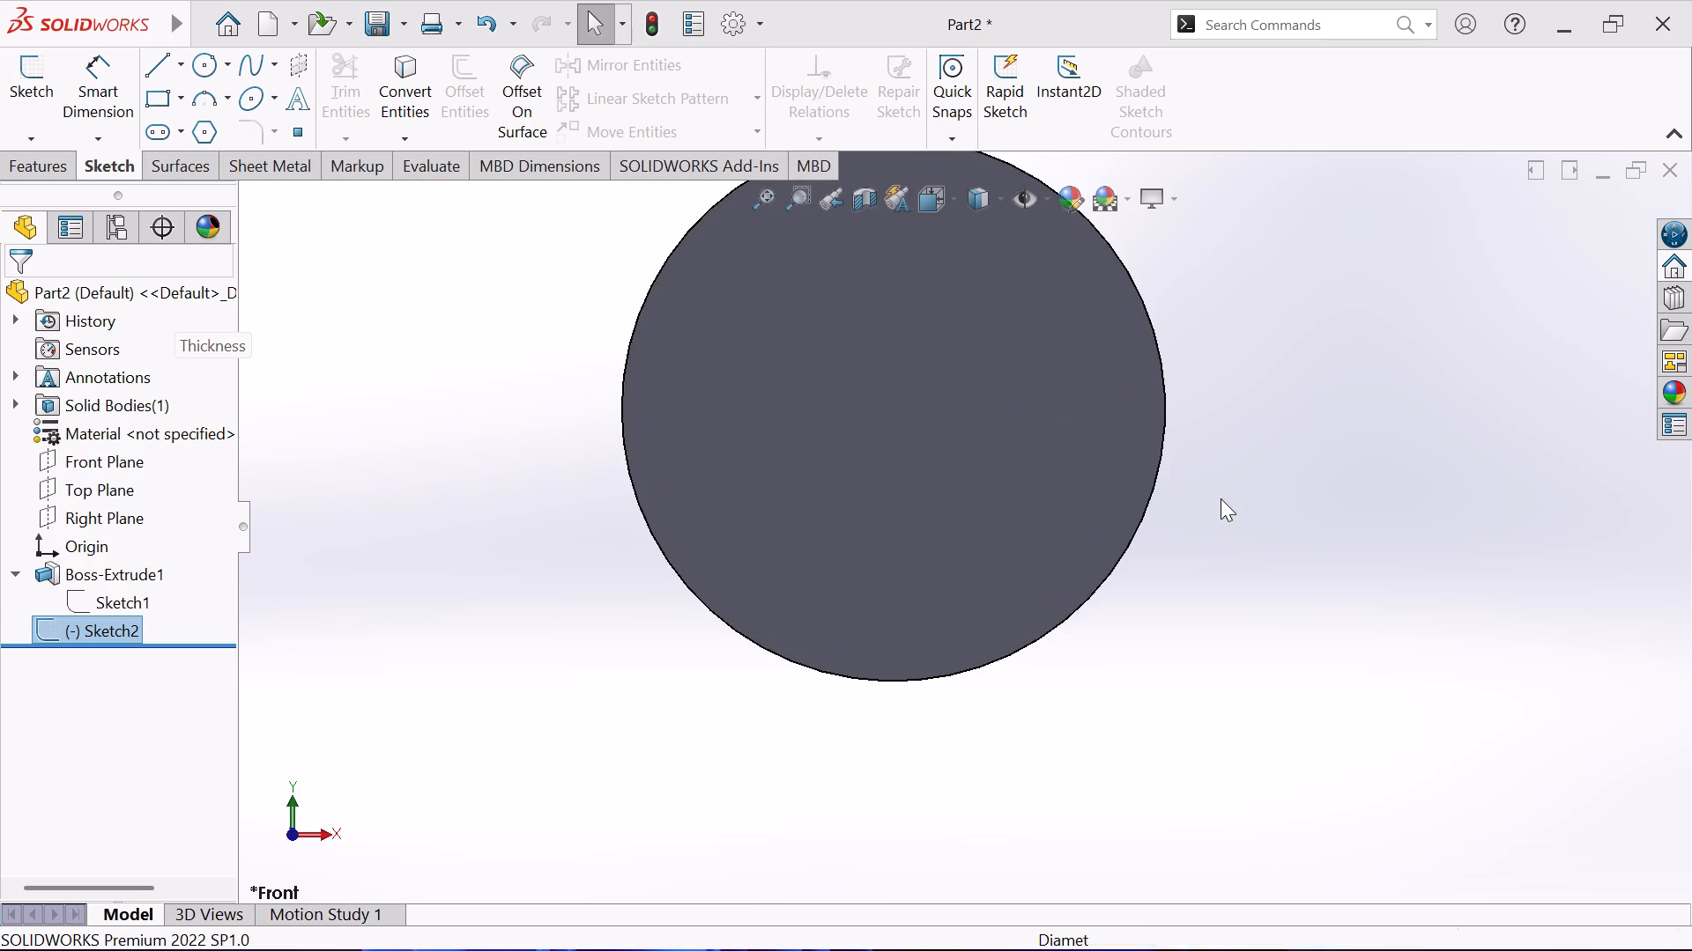
Start a new sketch on the disc's front face and draw a horizontal centerline about 97 mm long across the whole disc.
scroll(917, 464, "up", 1)
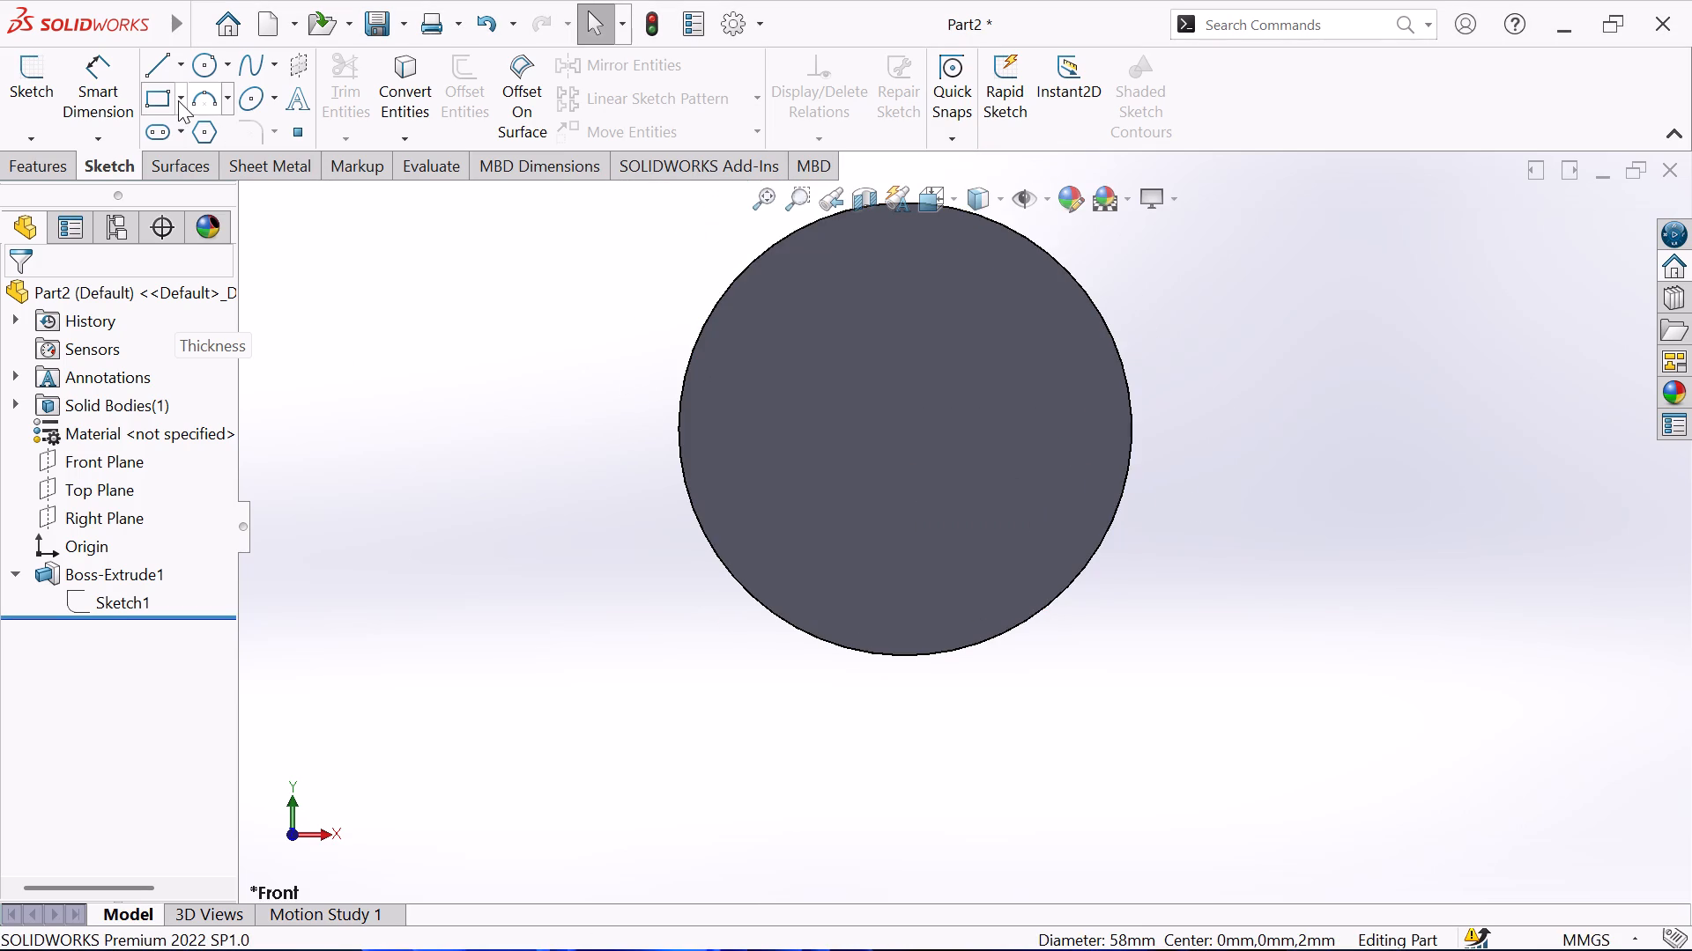
scroll(879, 313, "down", 1)
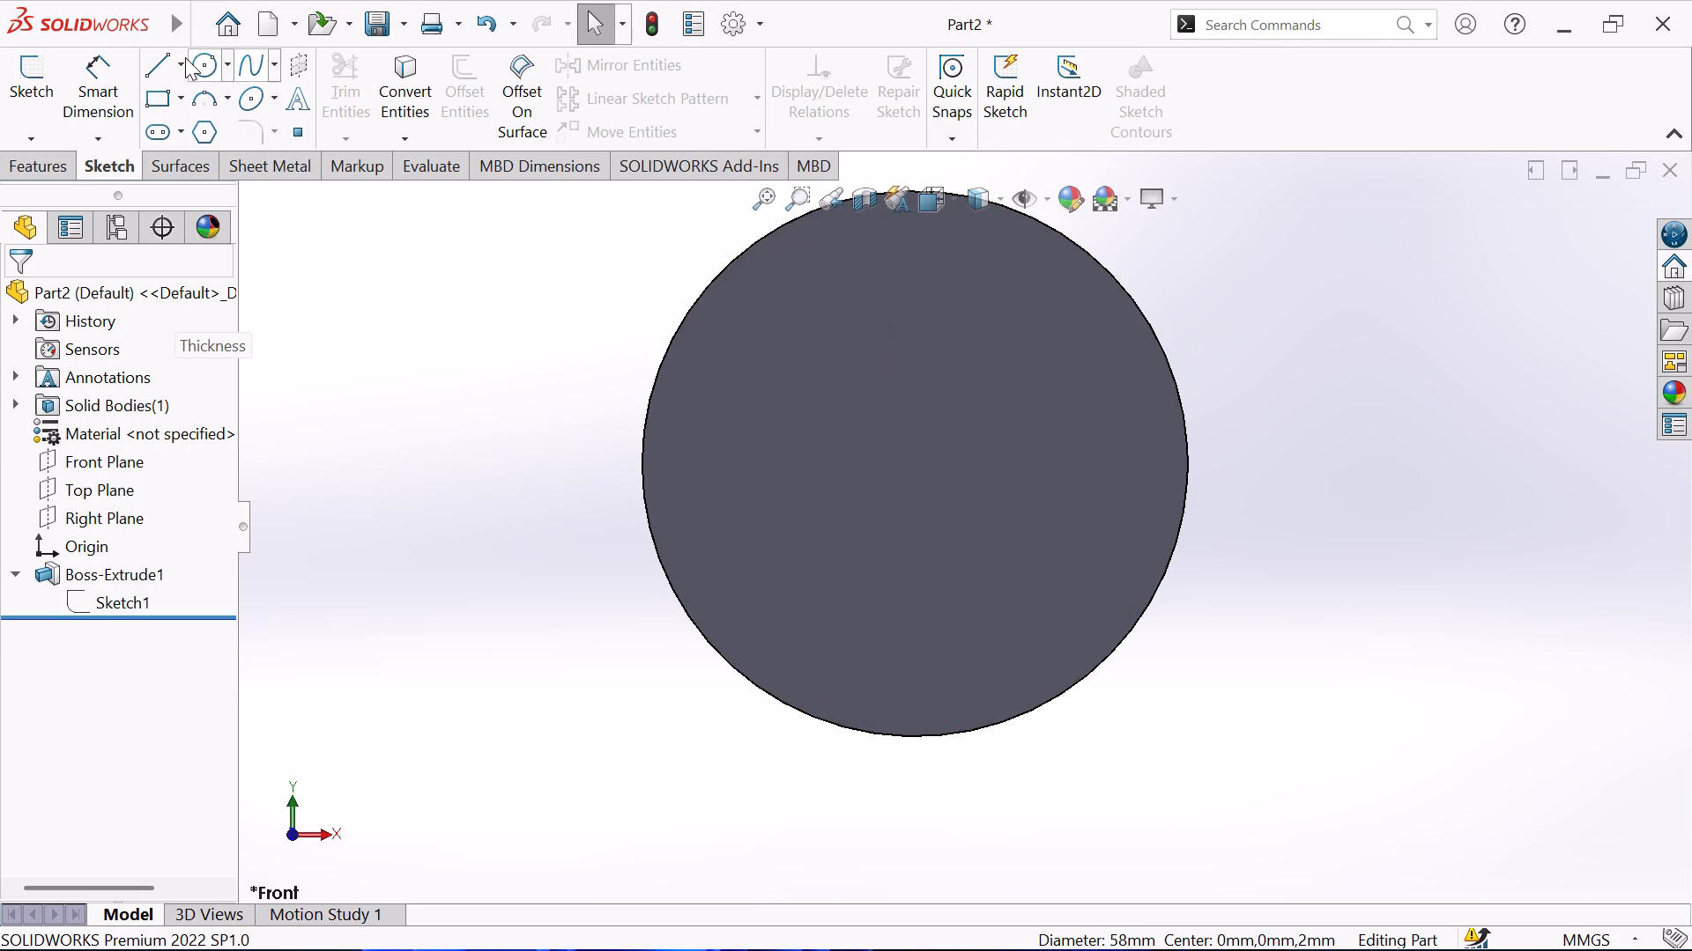
left_click(179, 57)
left_click(158, 126)
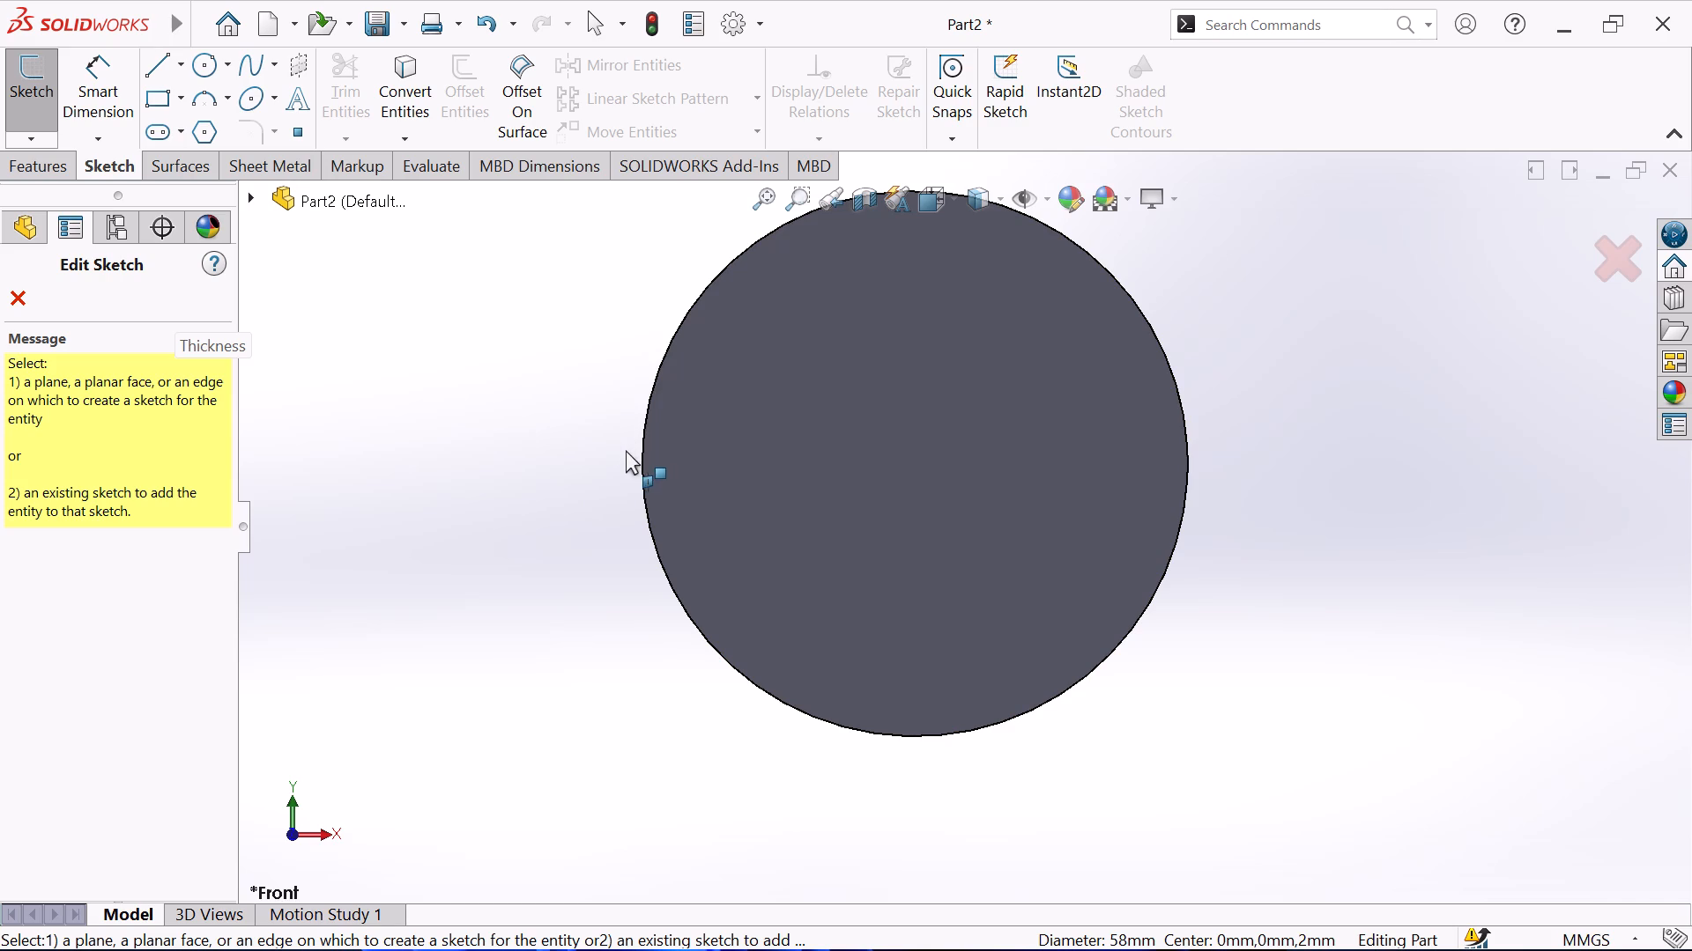
left_click(795, 465)
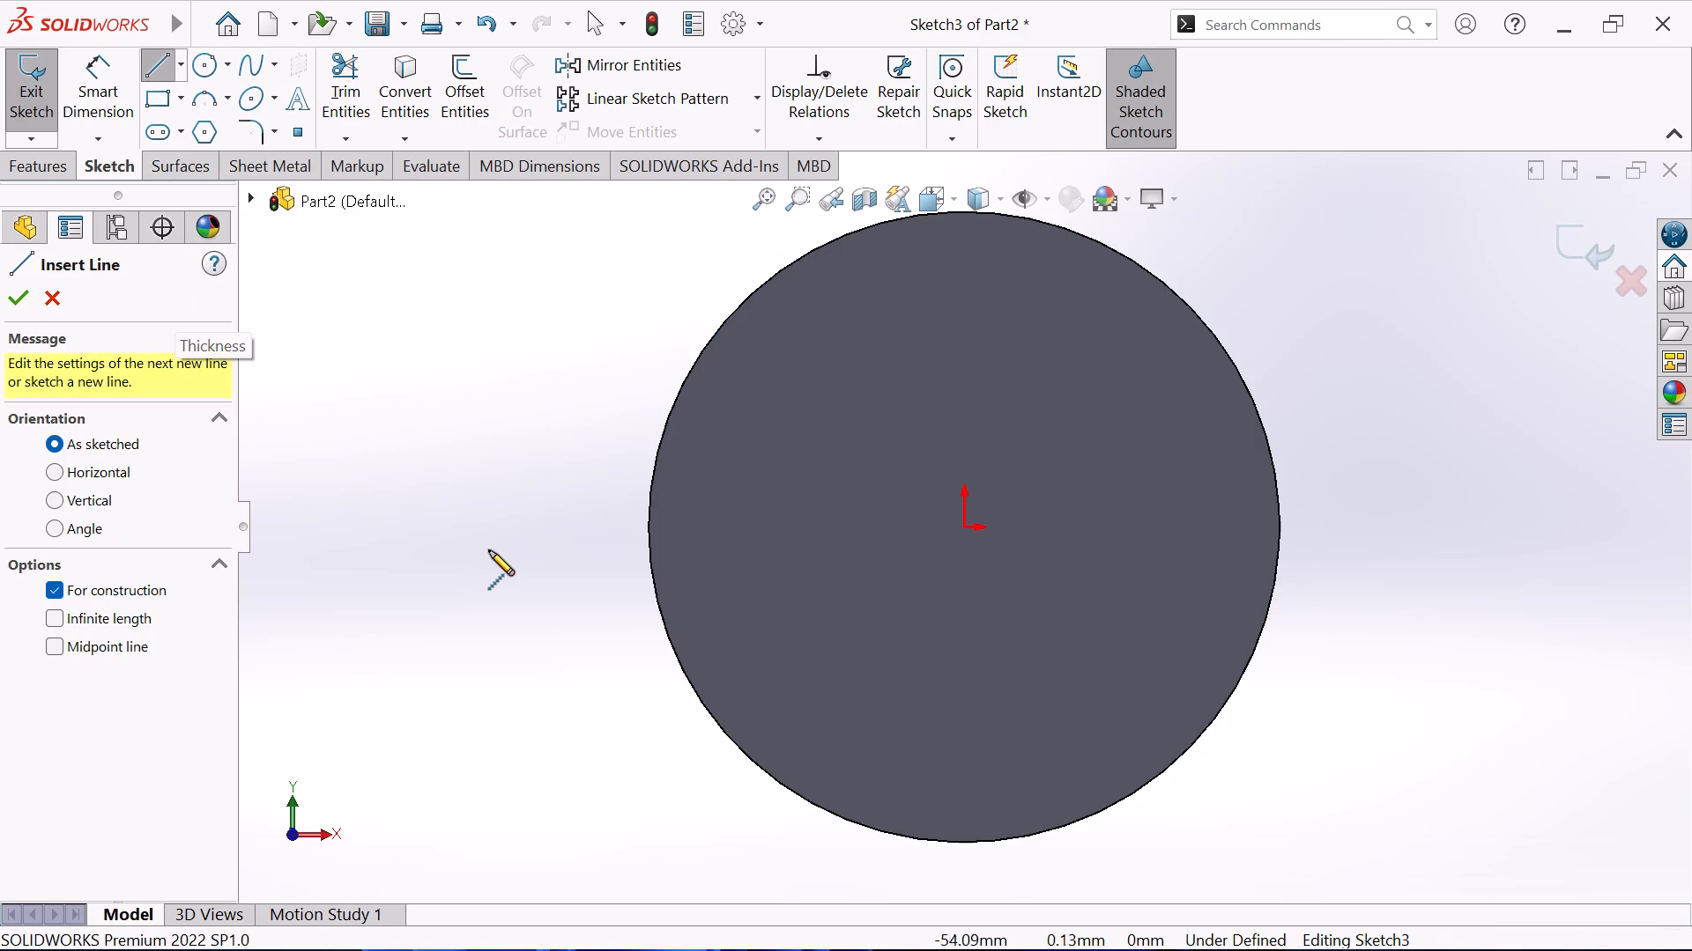
left_click(502, 520)
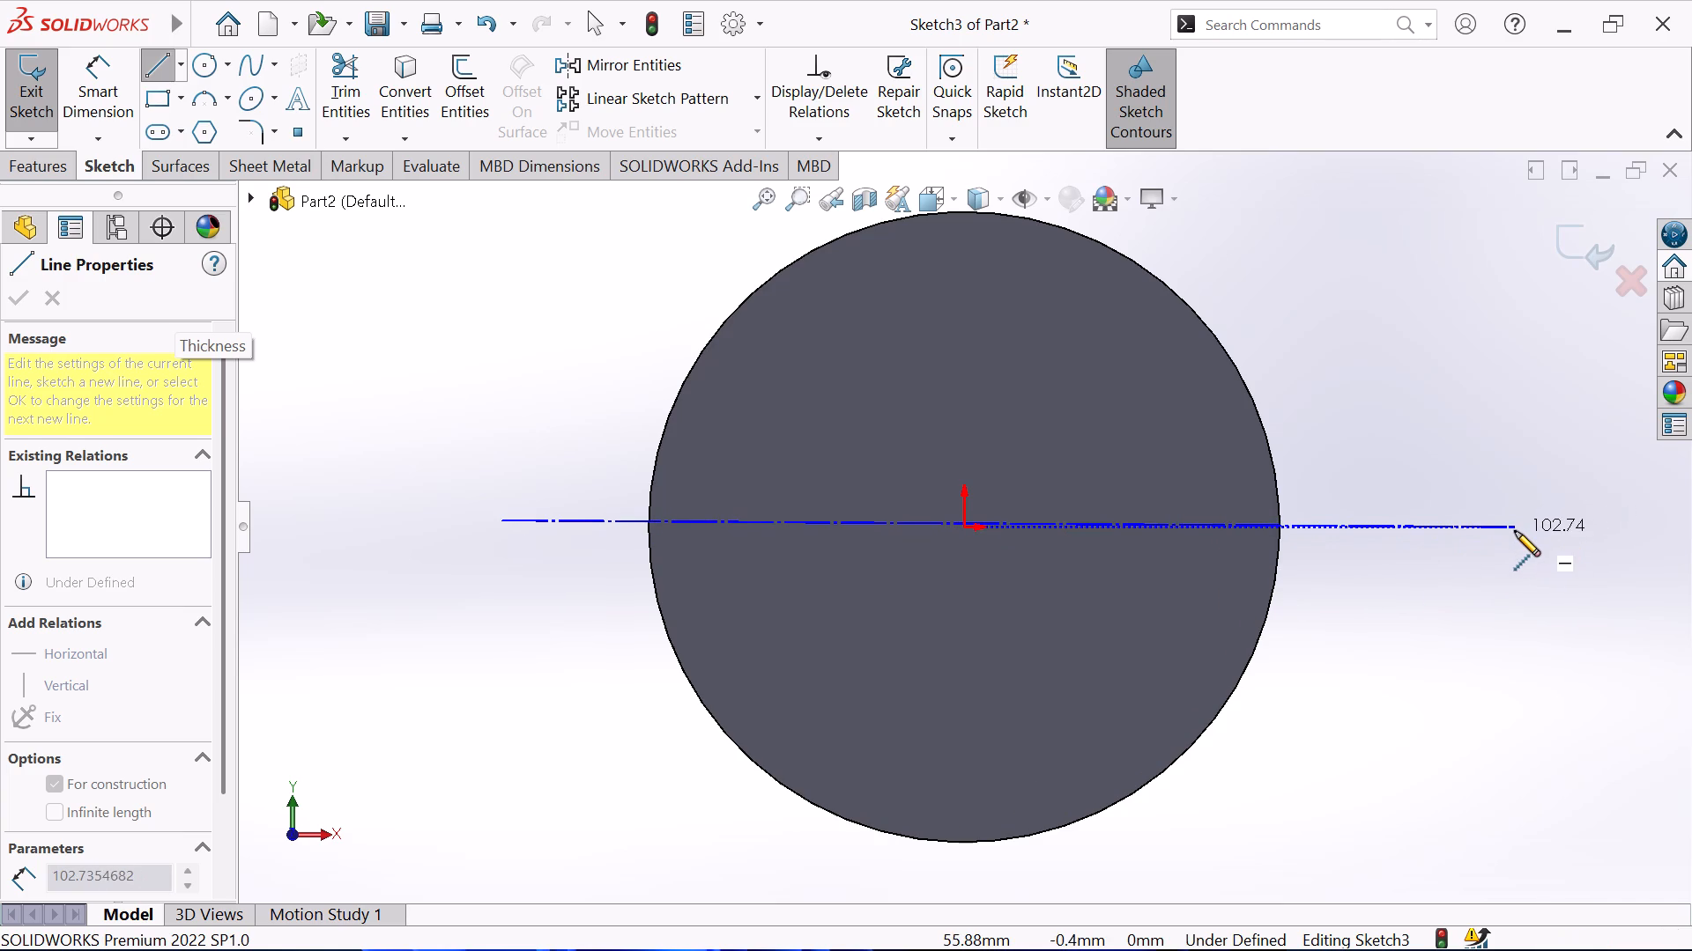
left_click(1457, 524)
right_click(1456, 541)
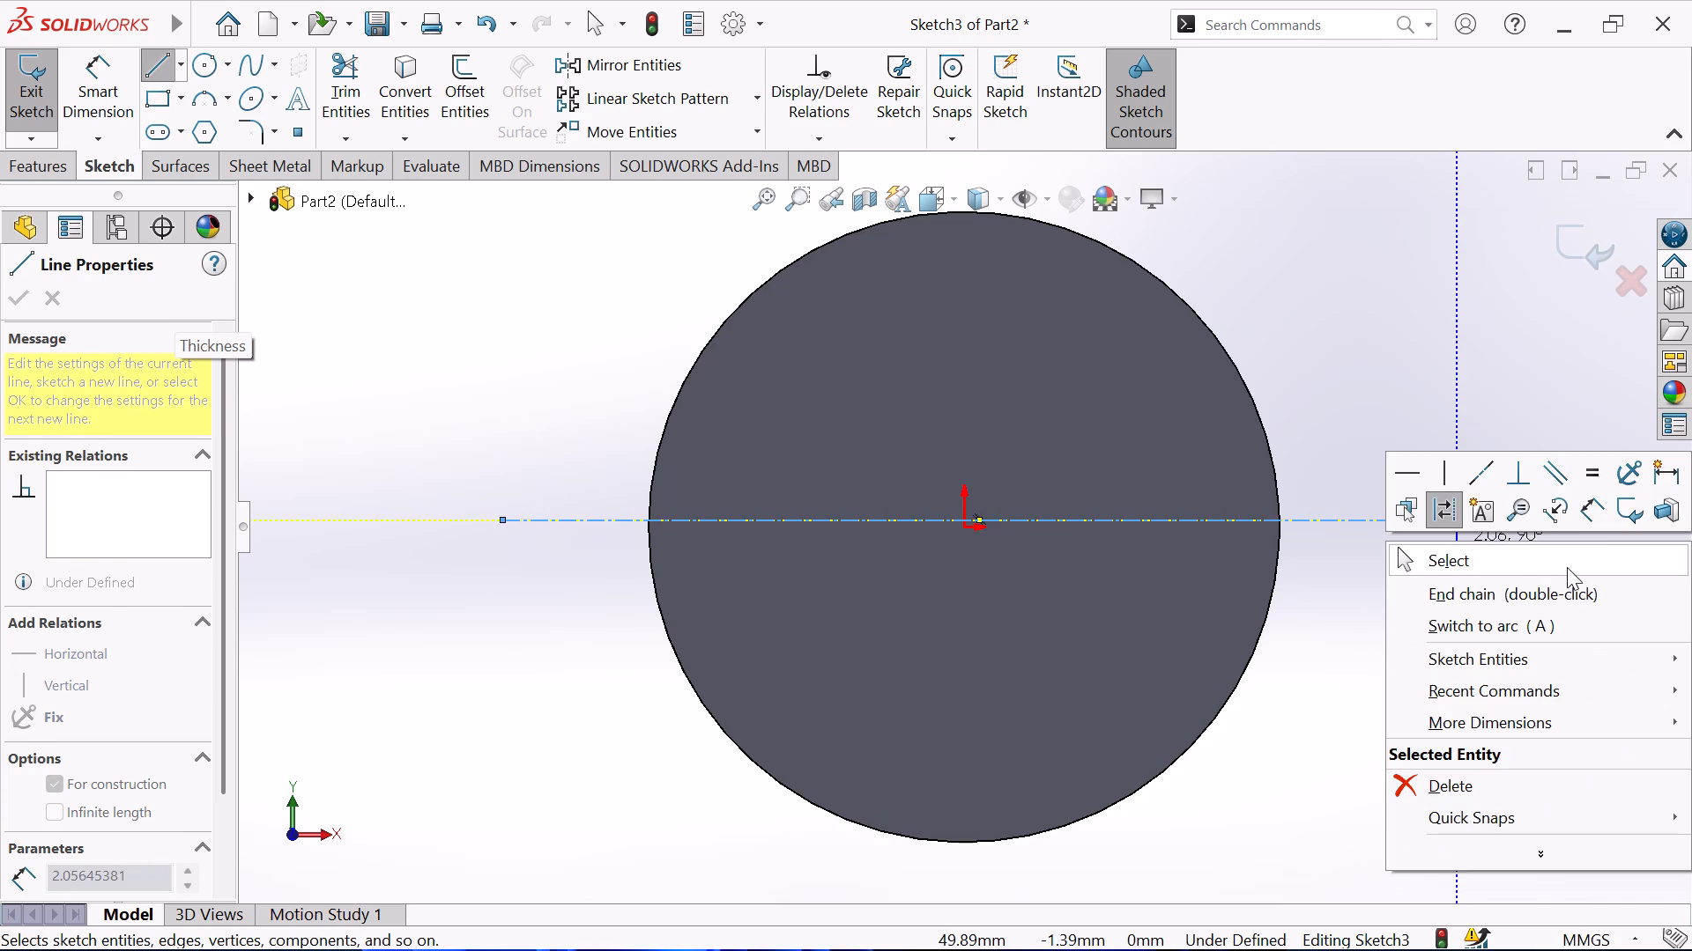
left_click(1567, 567)
Make the horizontal centerline coincident with the origin.
left_click(1190, 524)
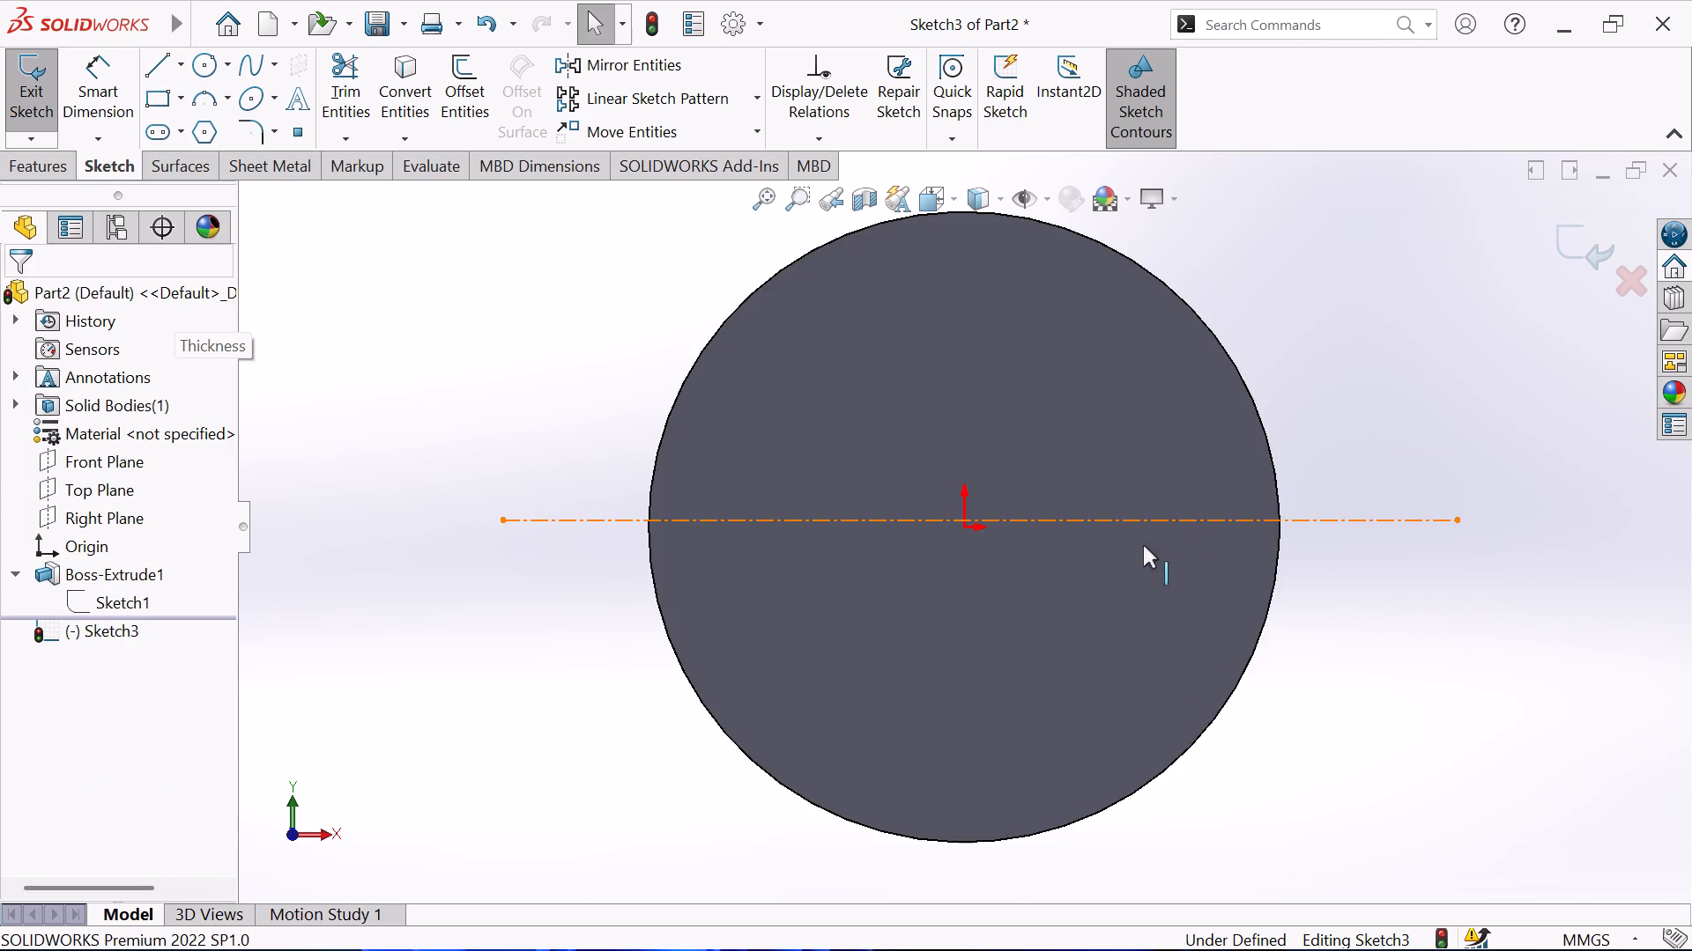
left_click(966, 526, "ctrl")
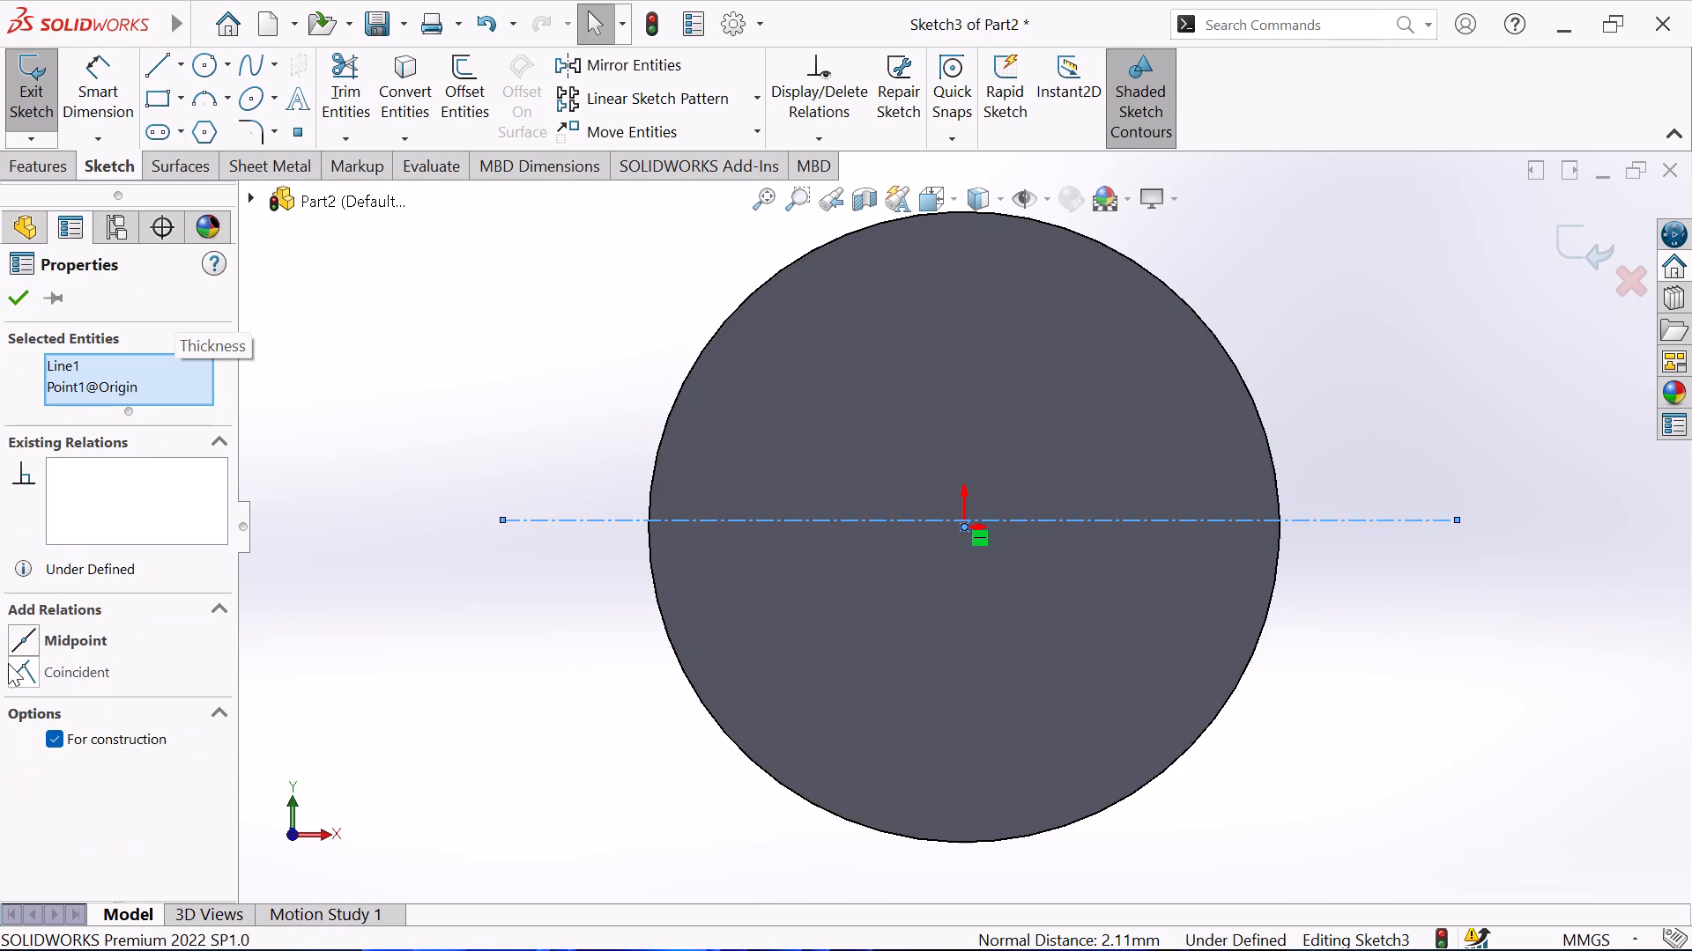
left_click(26, 675)
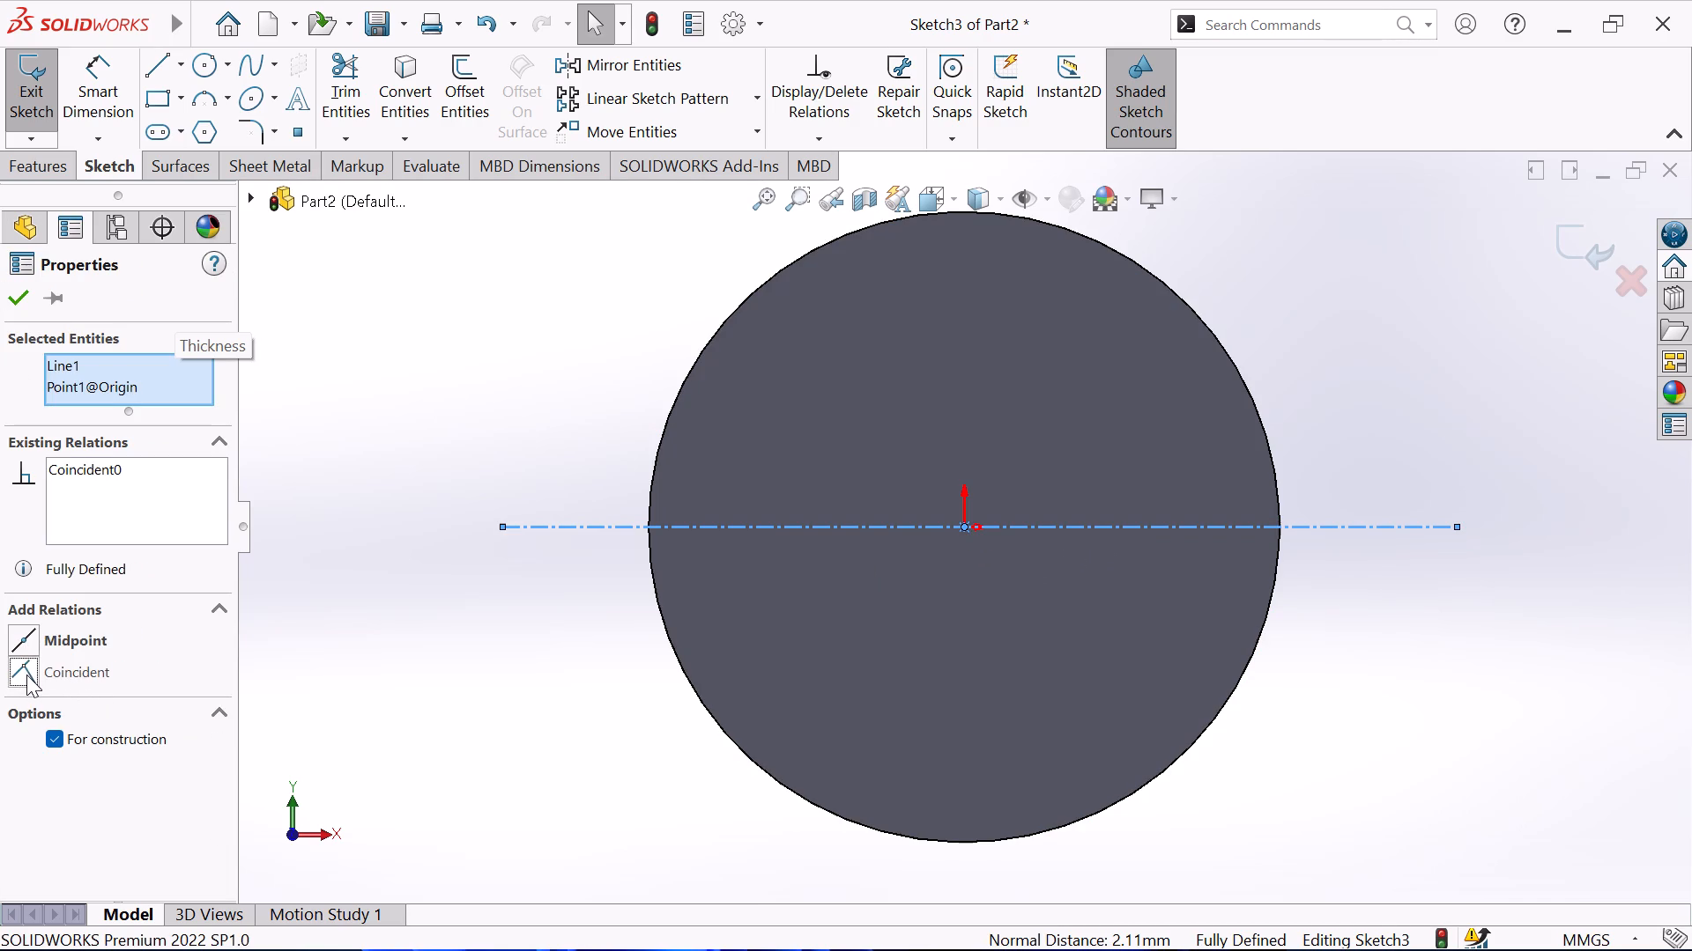
left_click(5, 303)
Convert the disc's outer circular edge into a sketch entity.
left_click(733, 312)
left_click(419, 98)
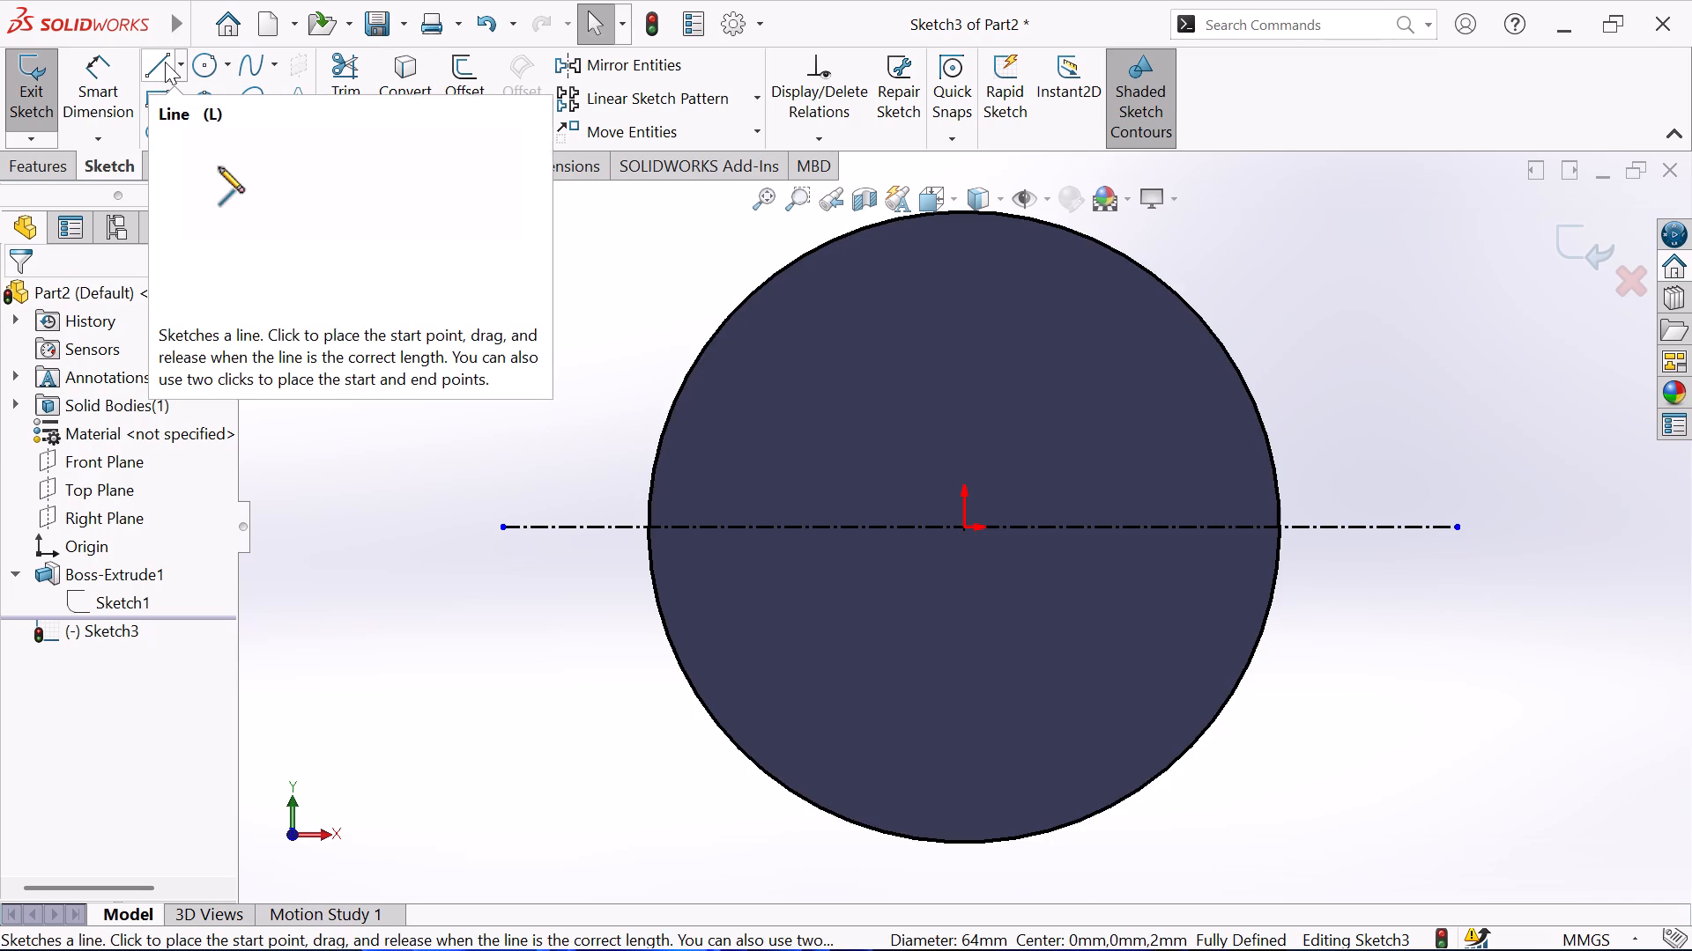
Sketch a solid line about 8.8 mm long on the centerline, running inward from the +X side of the outer circle.
left_click(165, 62)
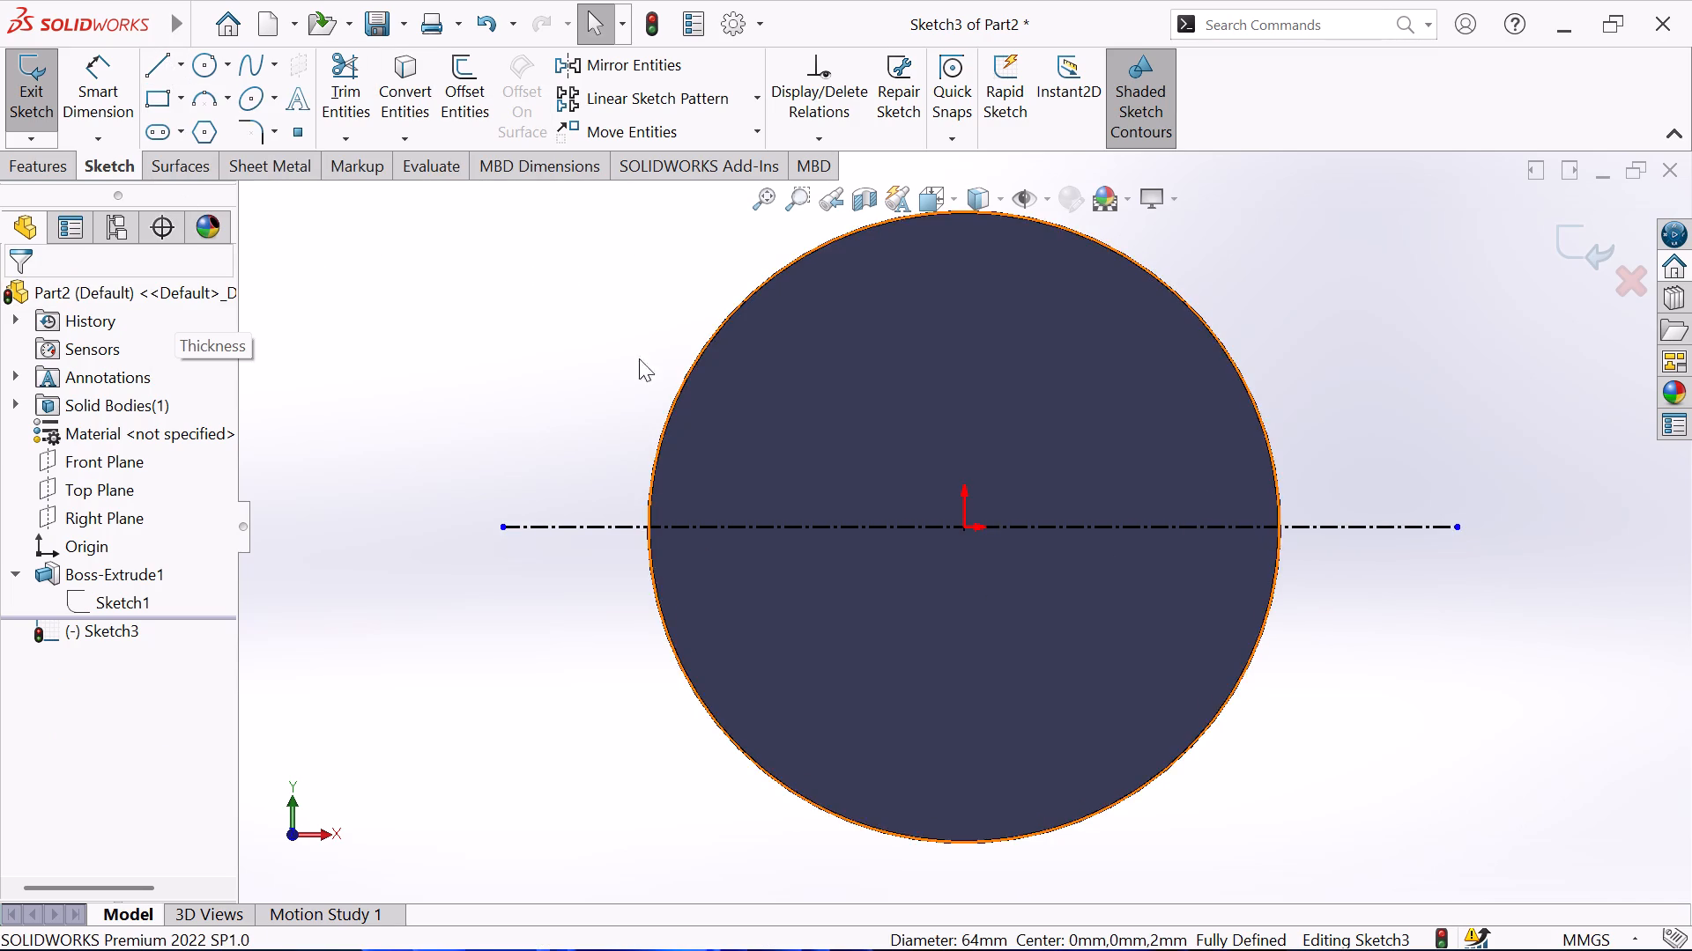
left_click(161, 63)
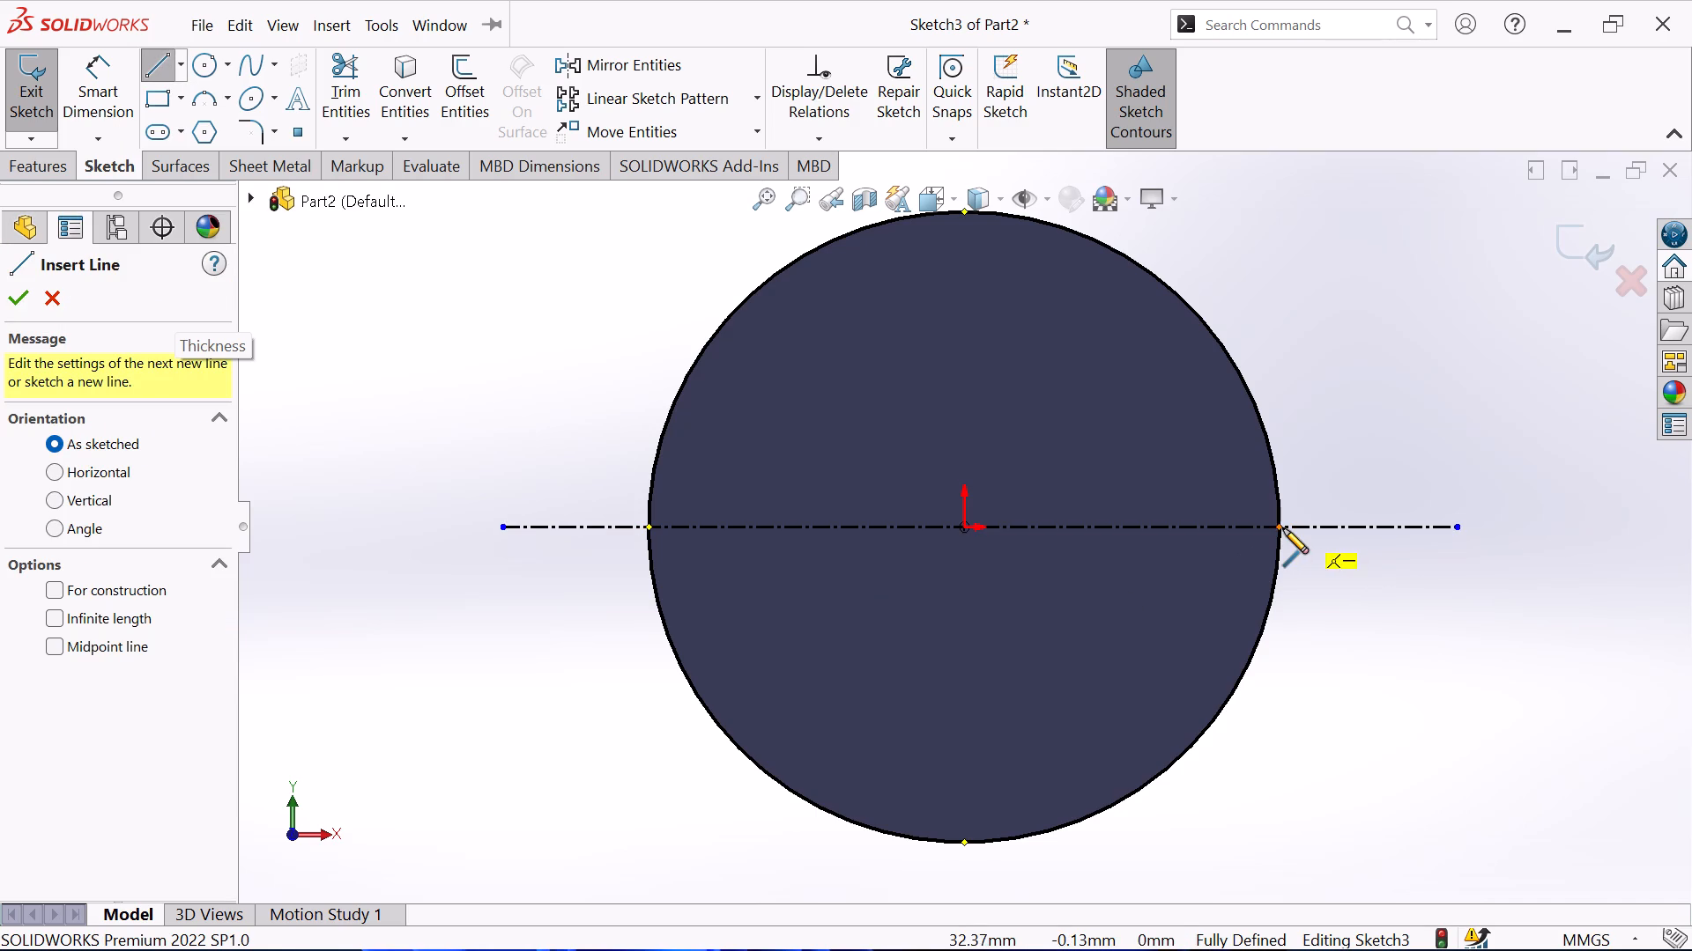
left_click(1283, 528)
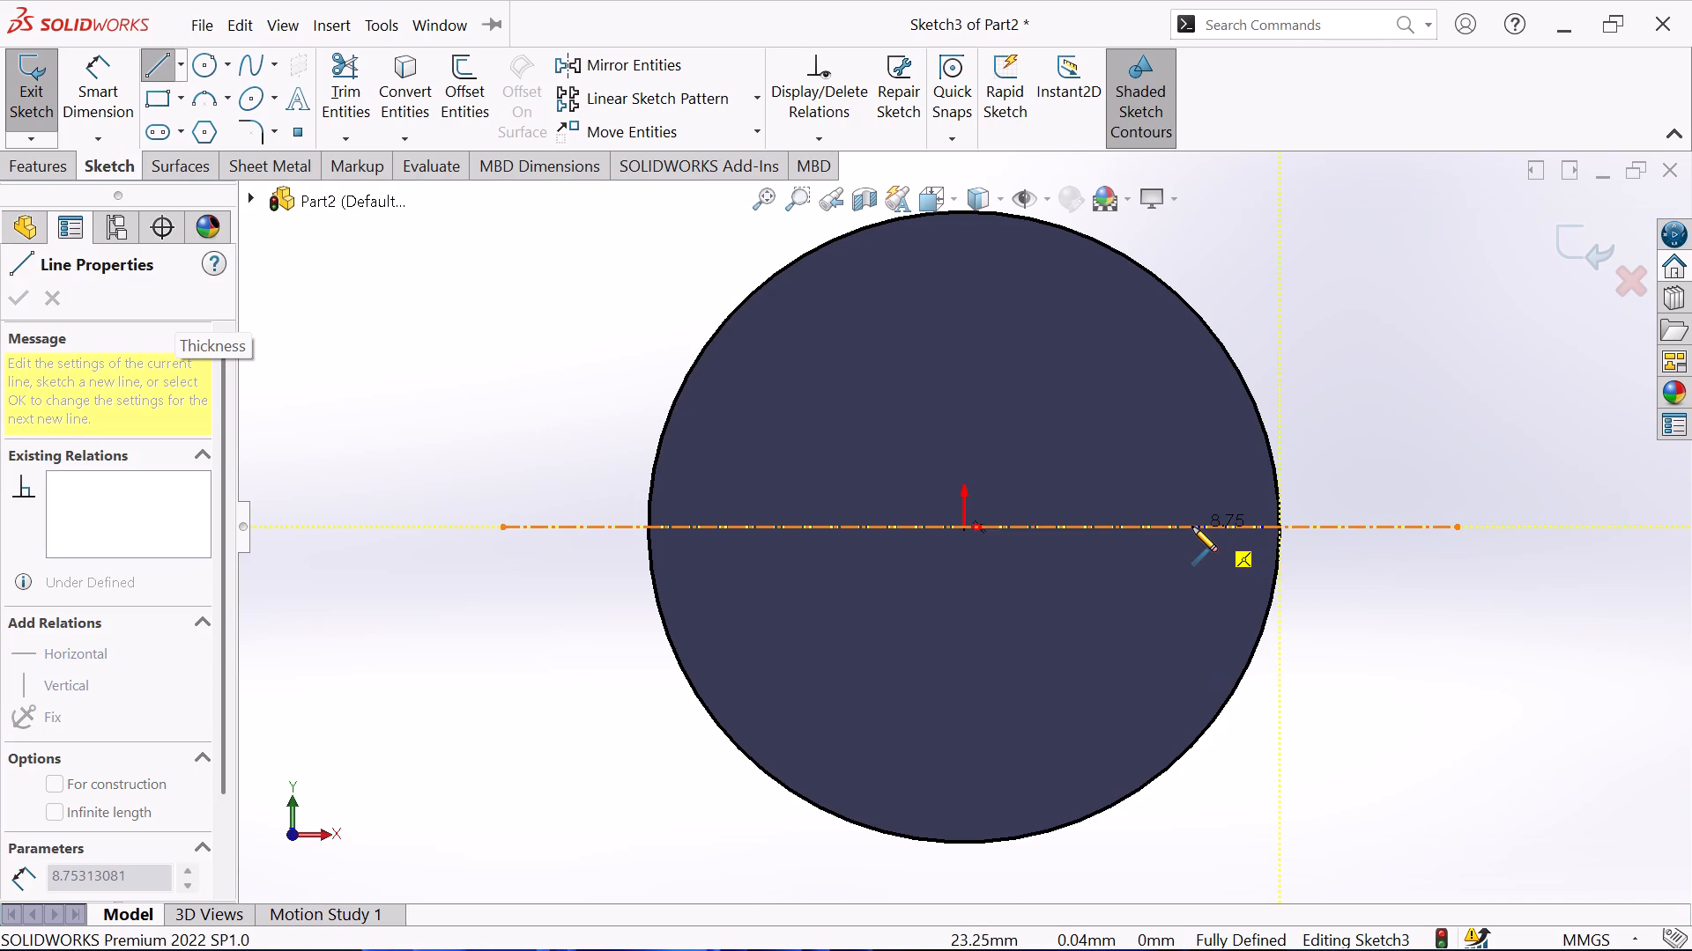
left_click(1192, 527)
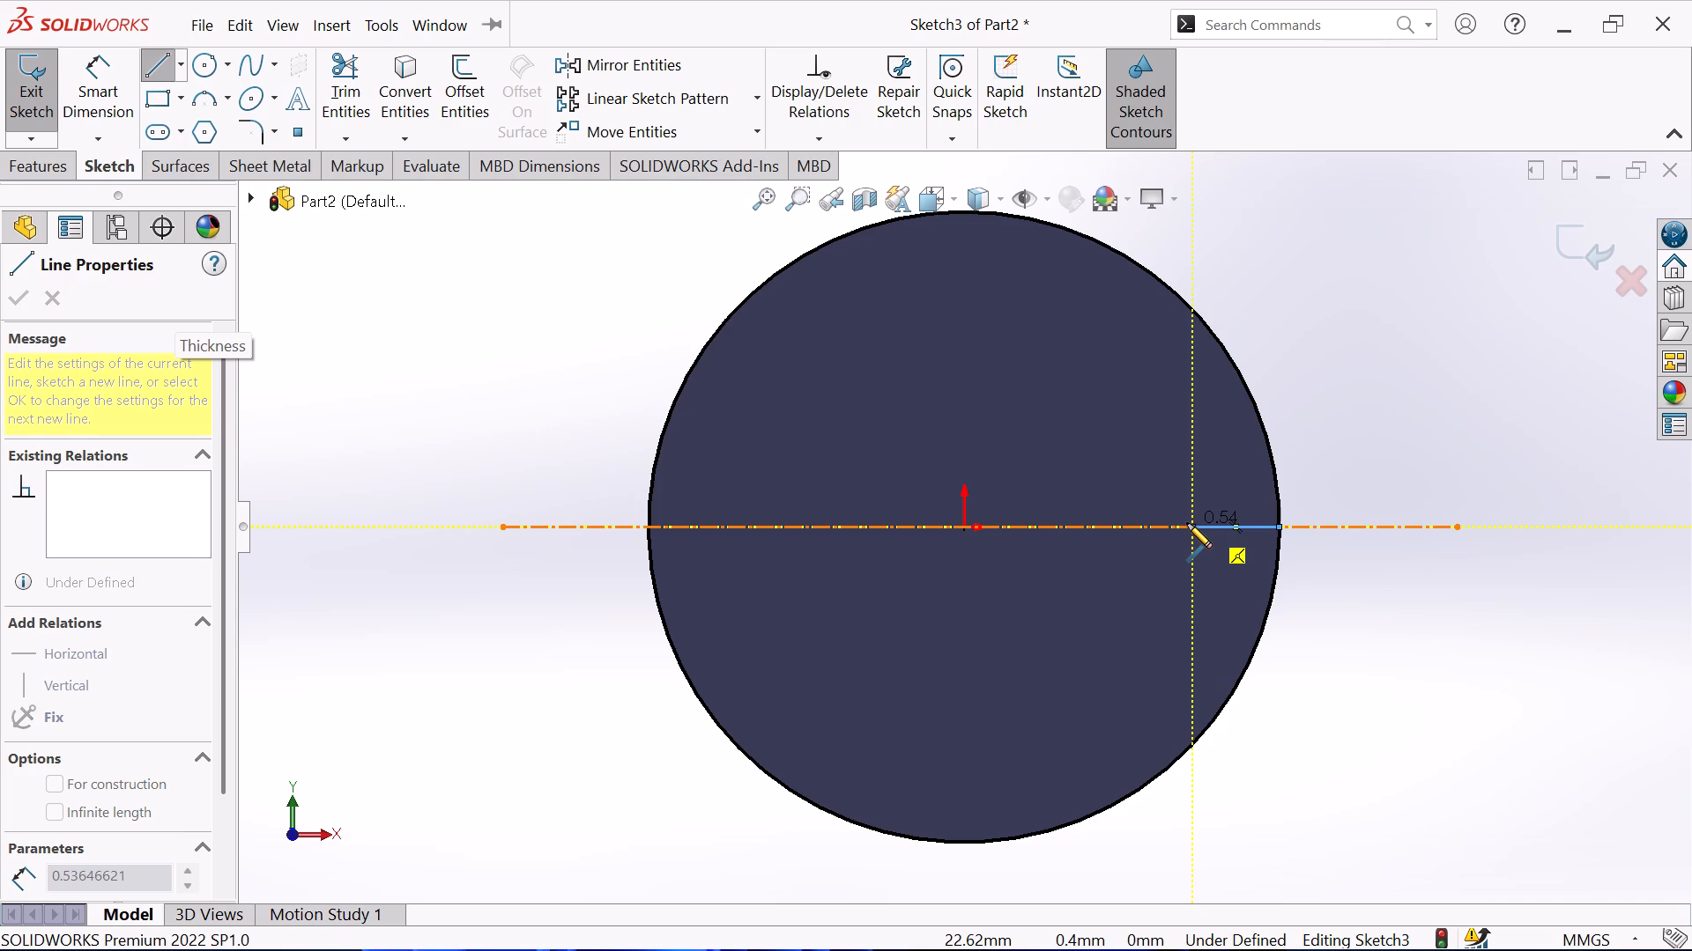
key("Escape")
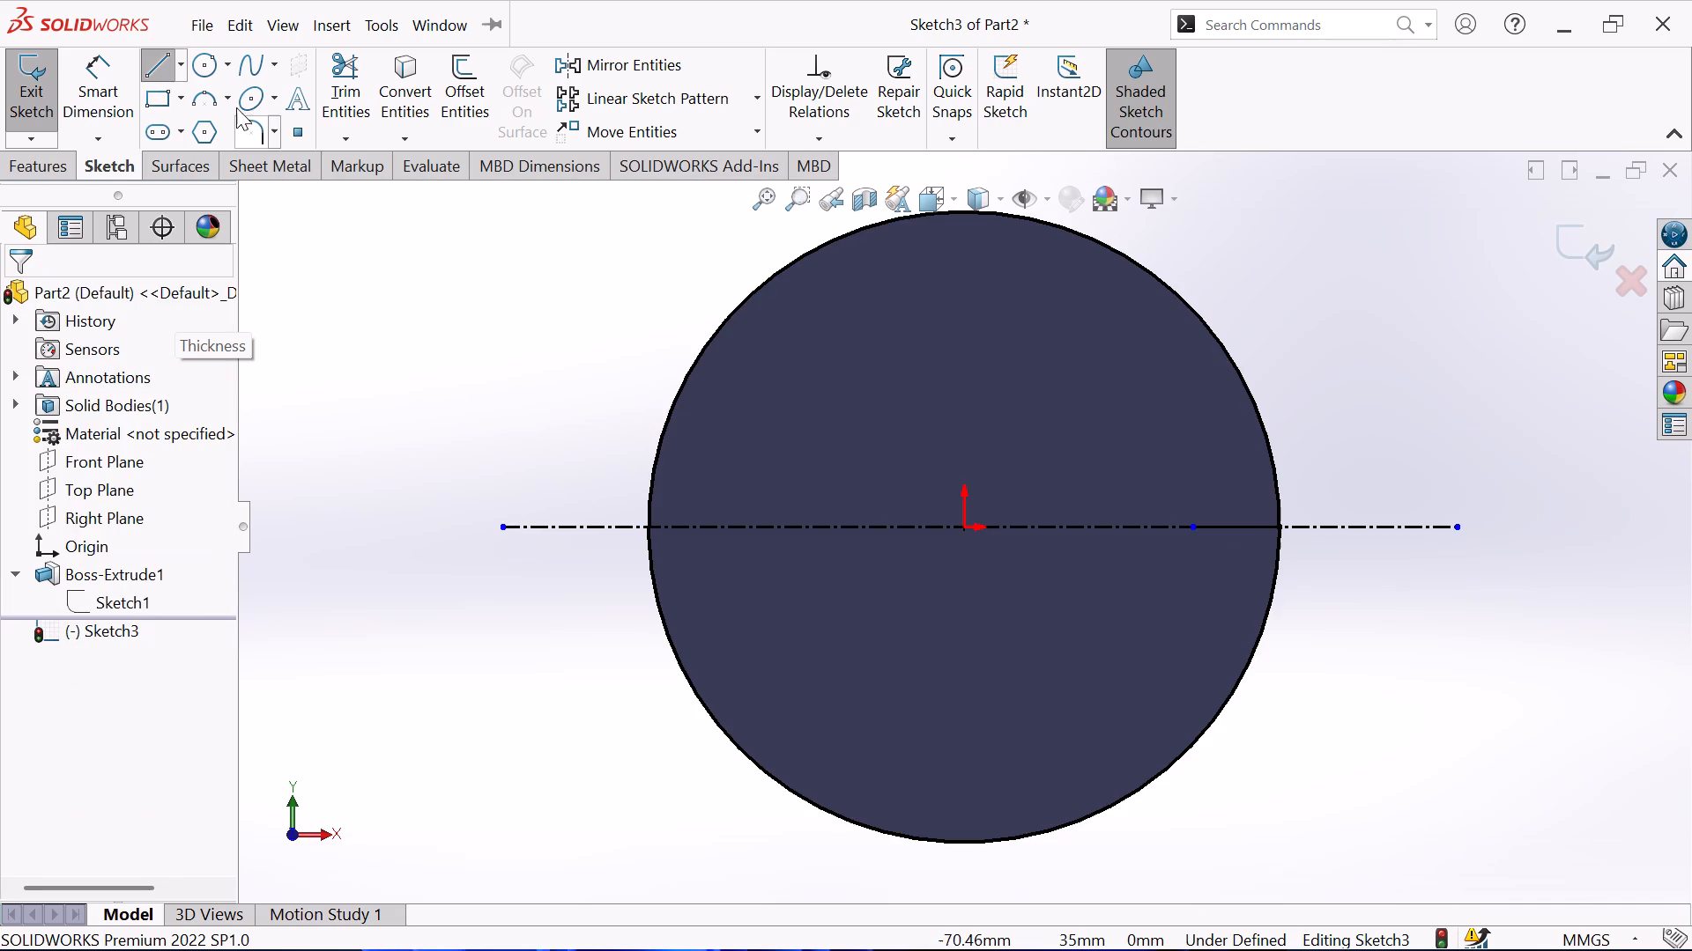
Sketch a circle centred on the origin inside the disc outline and dimension its diameter as 48 mm.
left_click(207, 56)
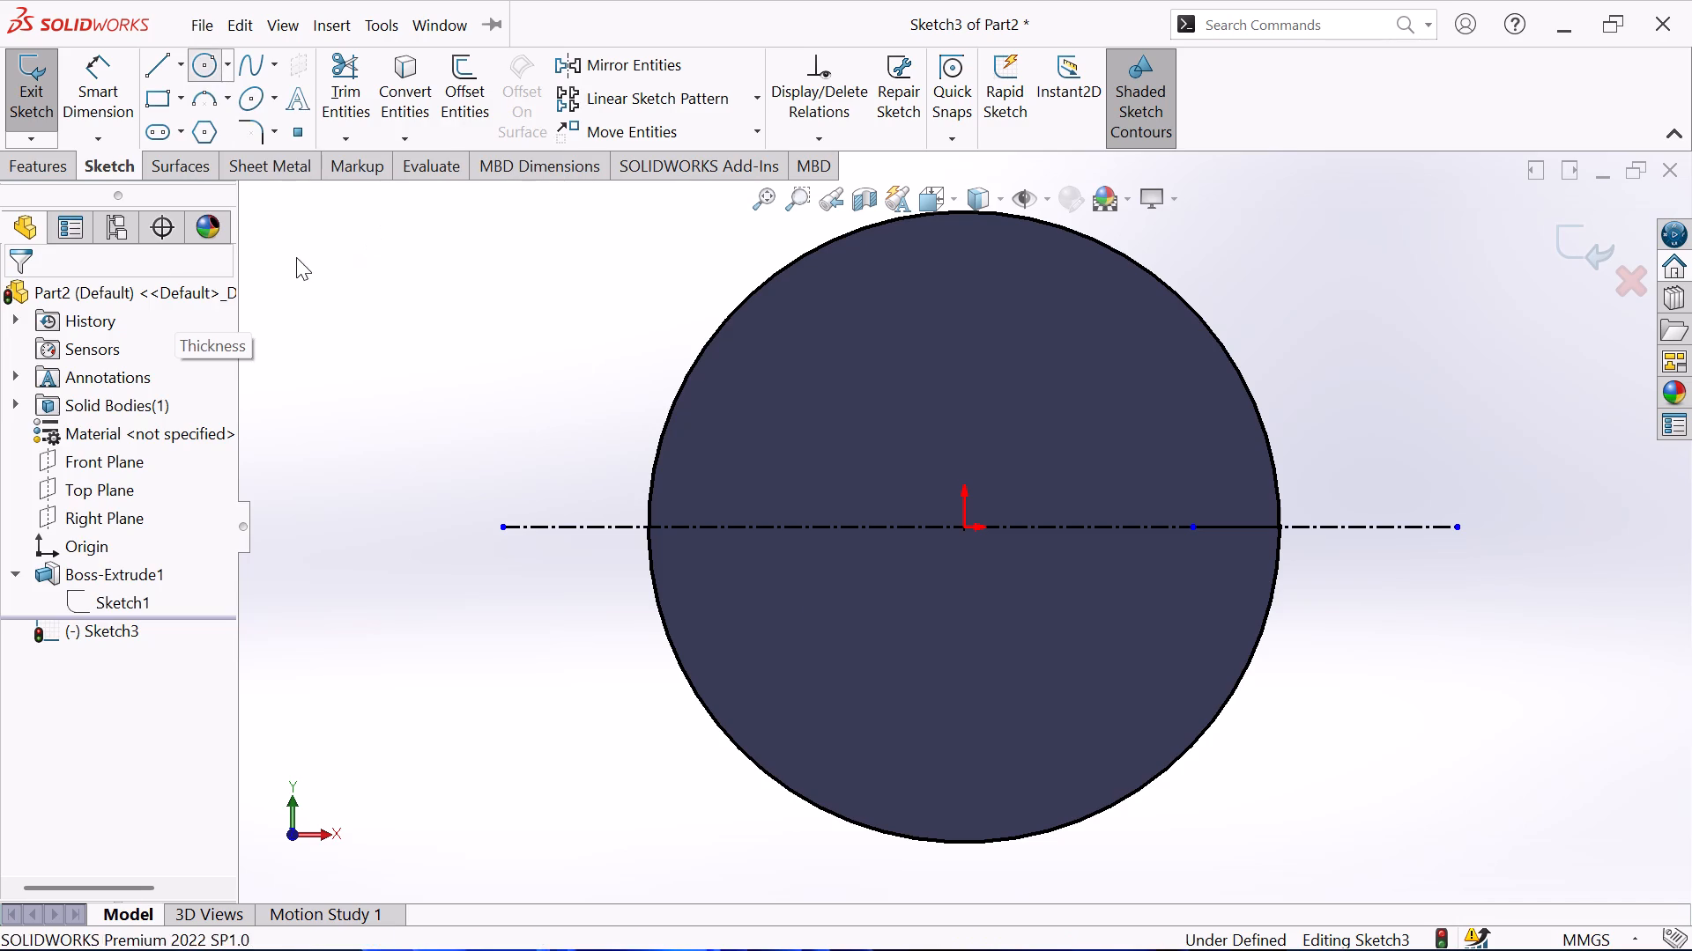
left_click(968, 529)
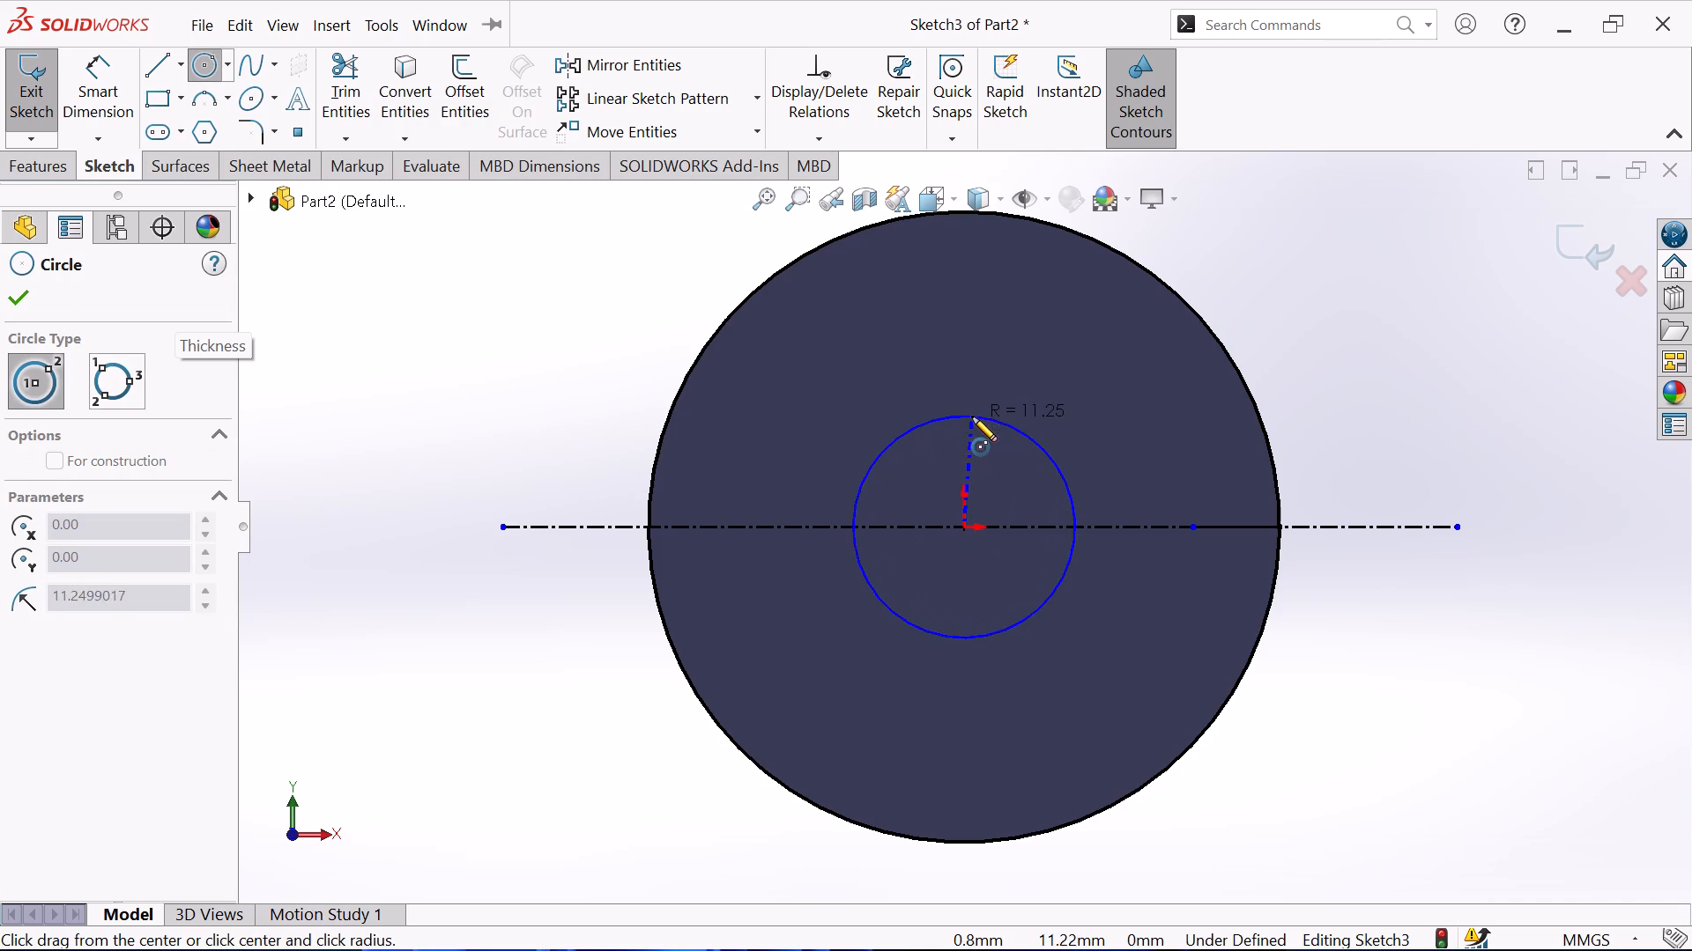
left_click(972, 413)
left_click(17, 295)
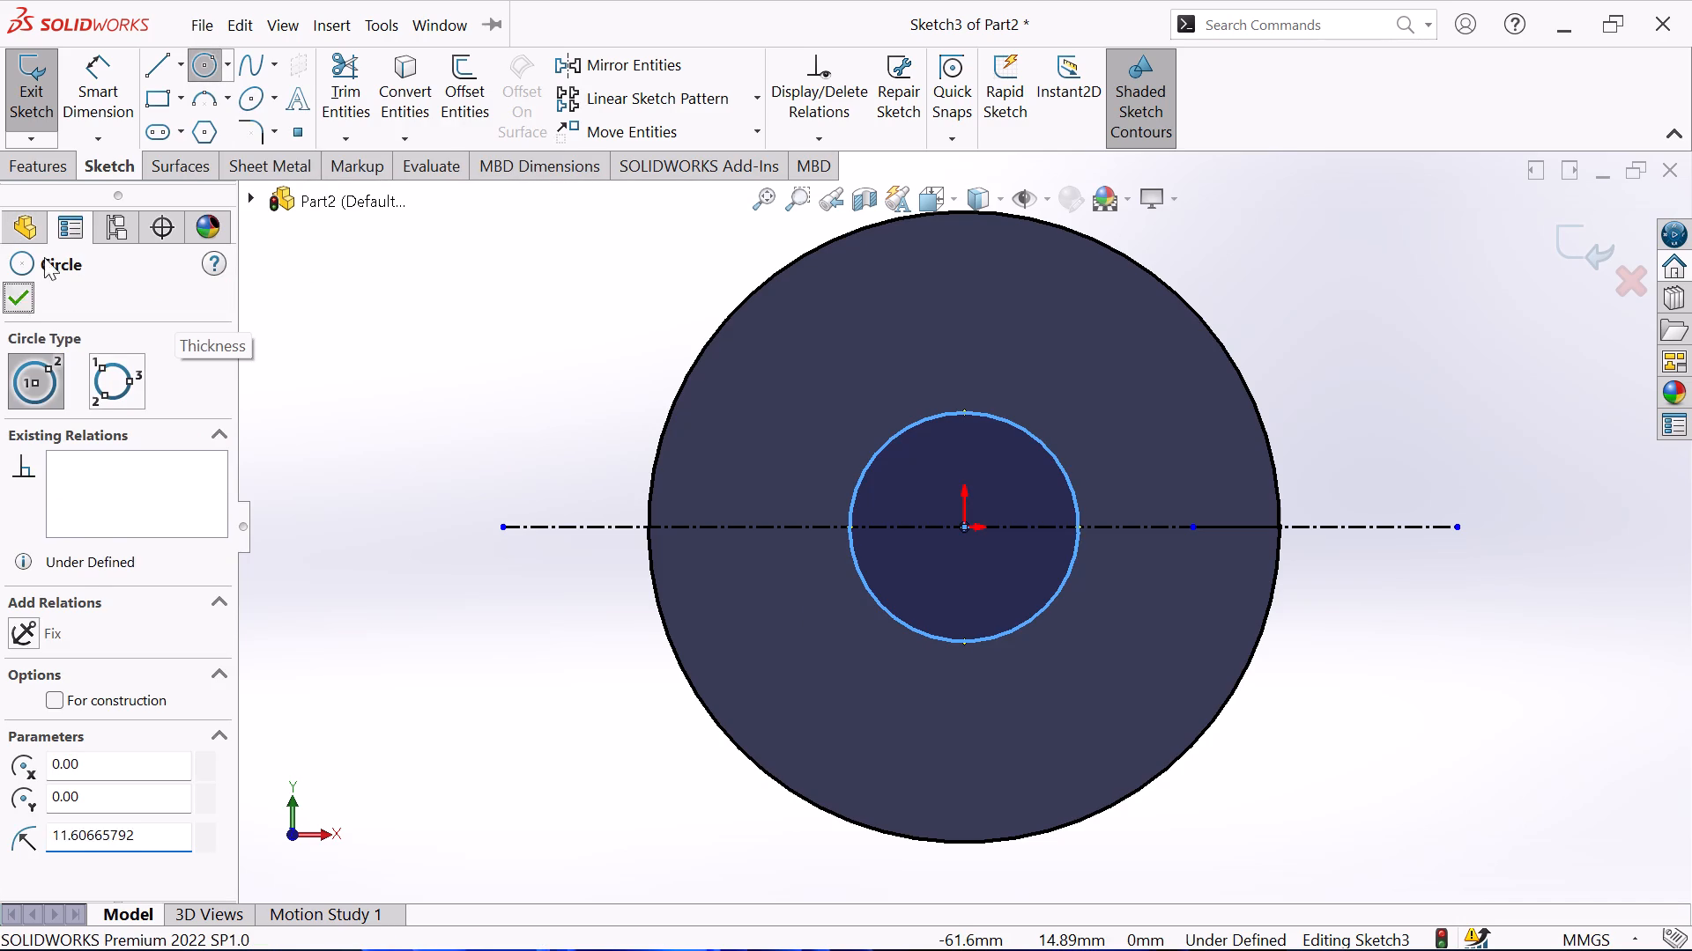
left_click(100, 90)
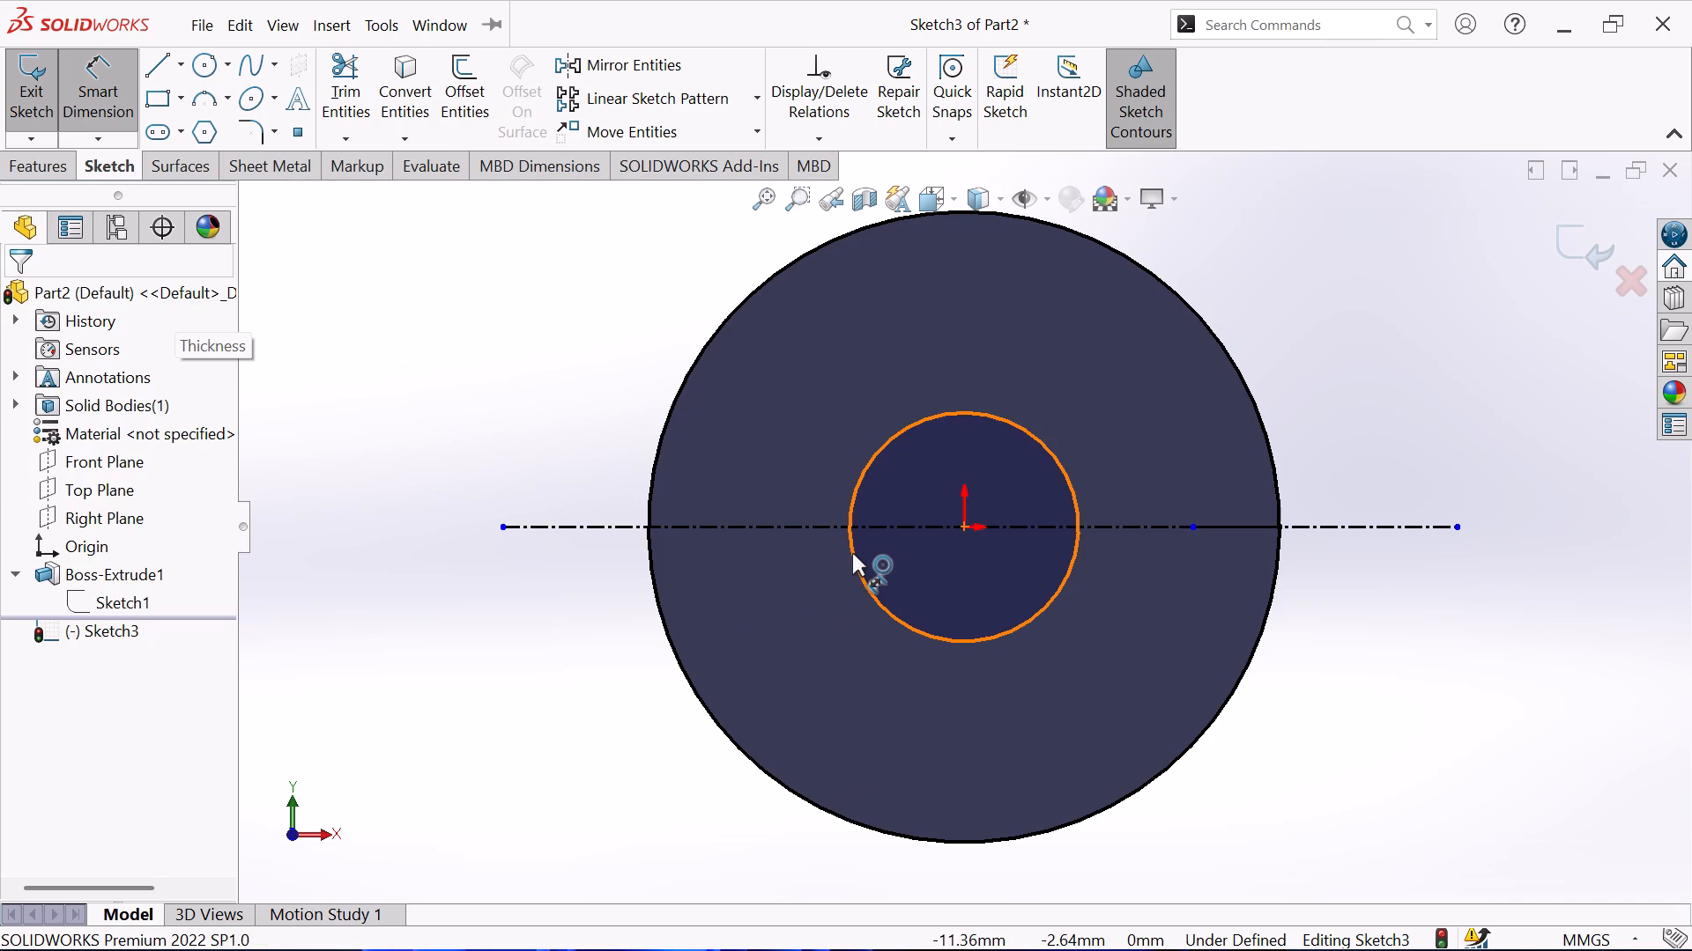
left_click(852, 553)
left_click(774, 487)
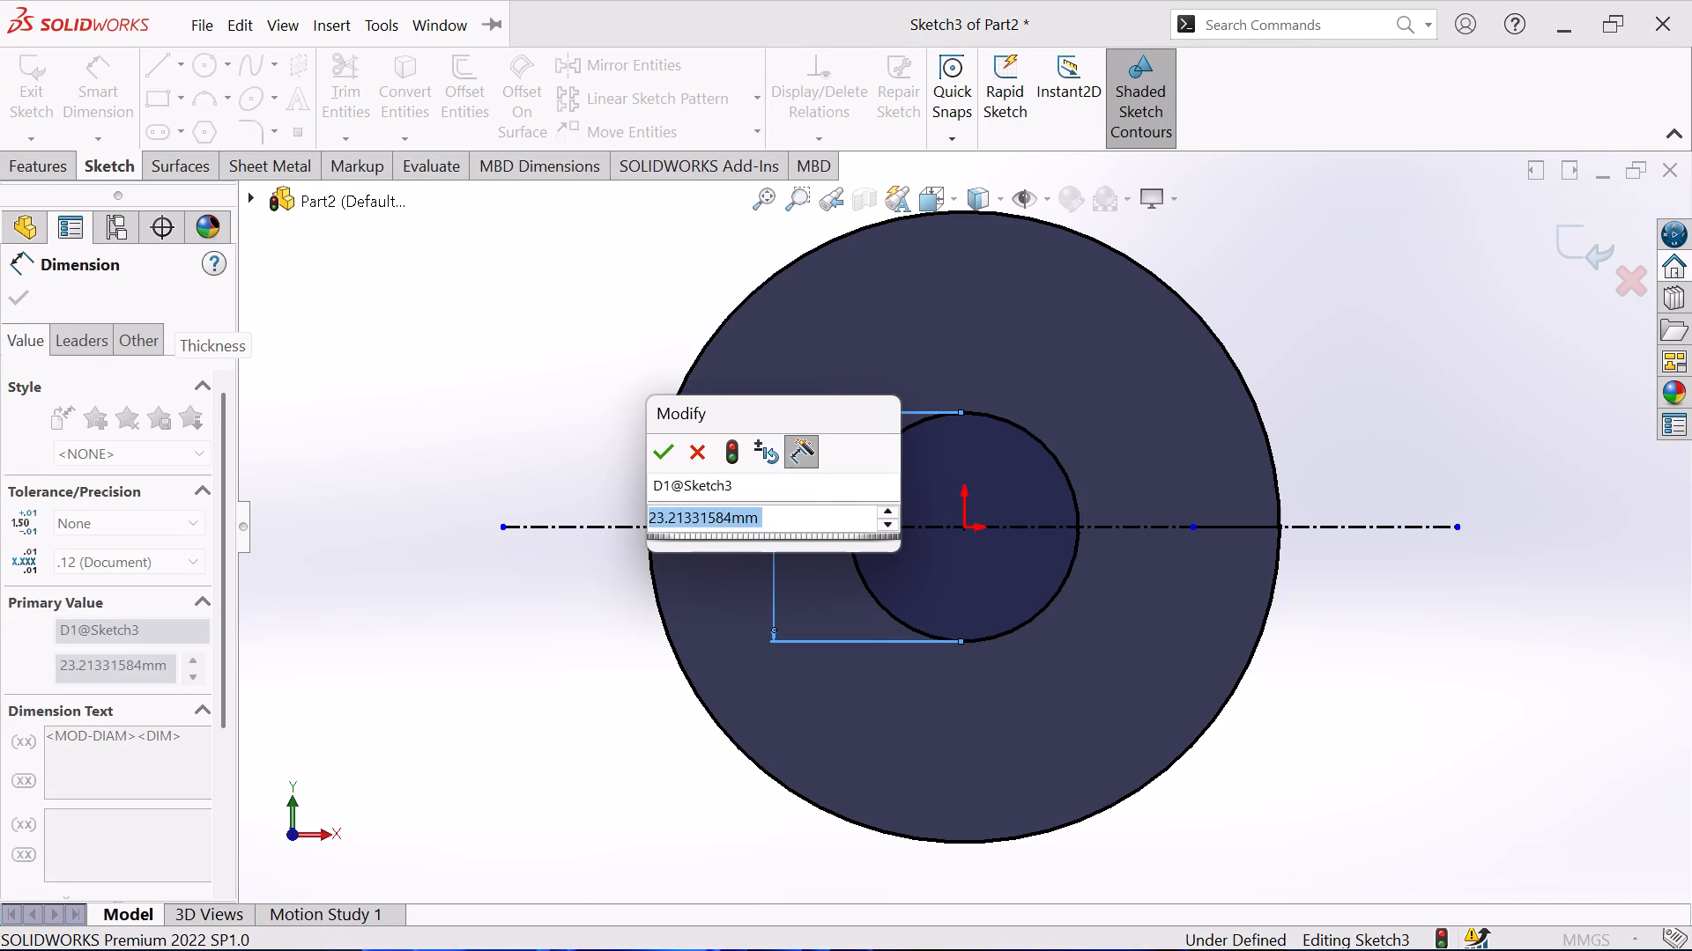
type("48")
key("Return")
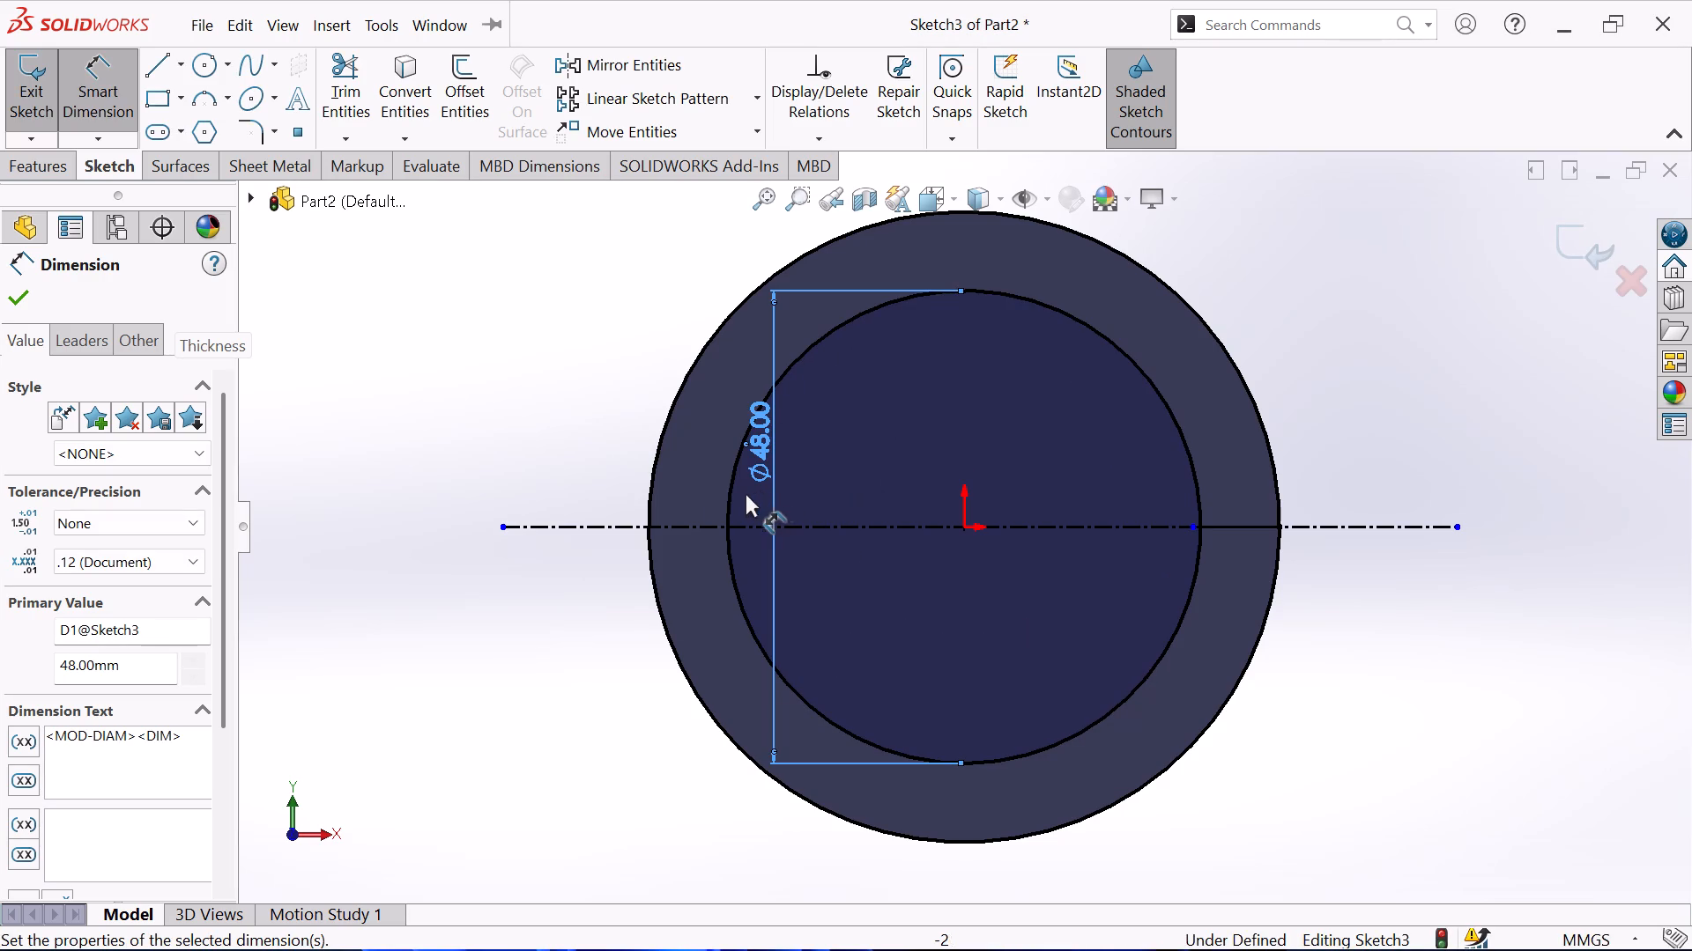
left_click(18, 299)
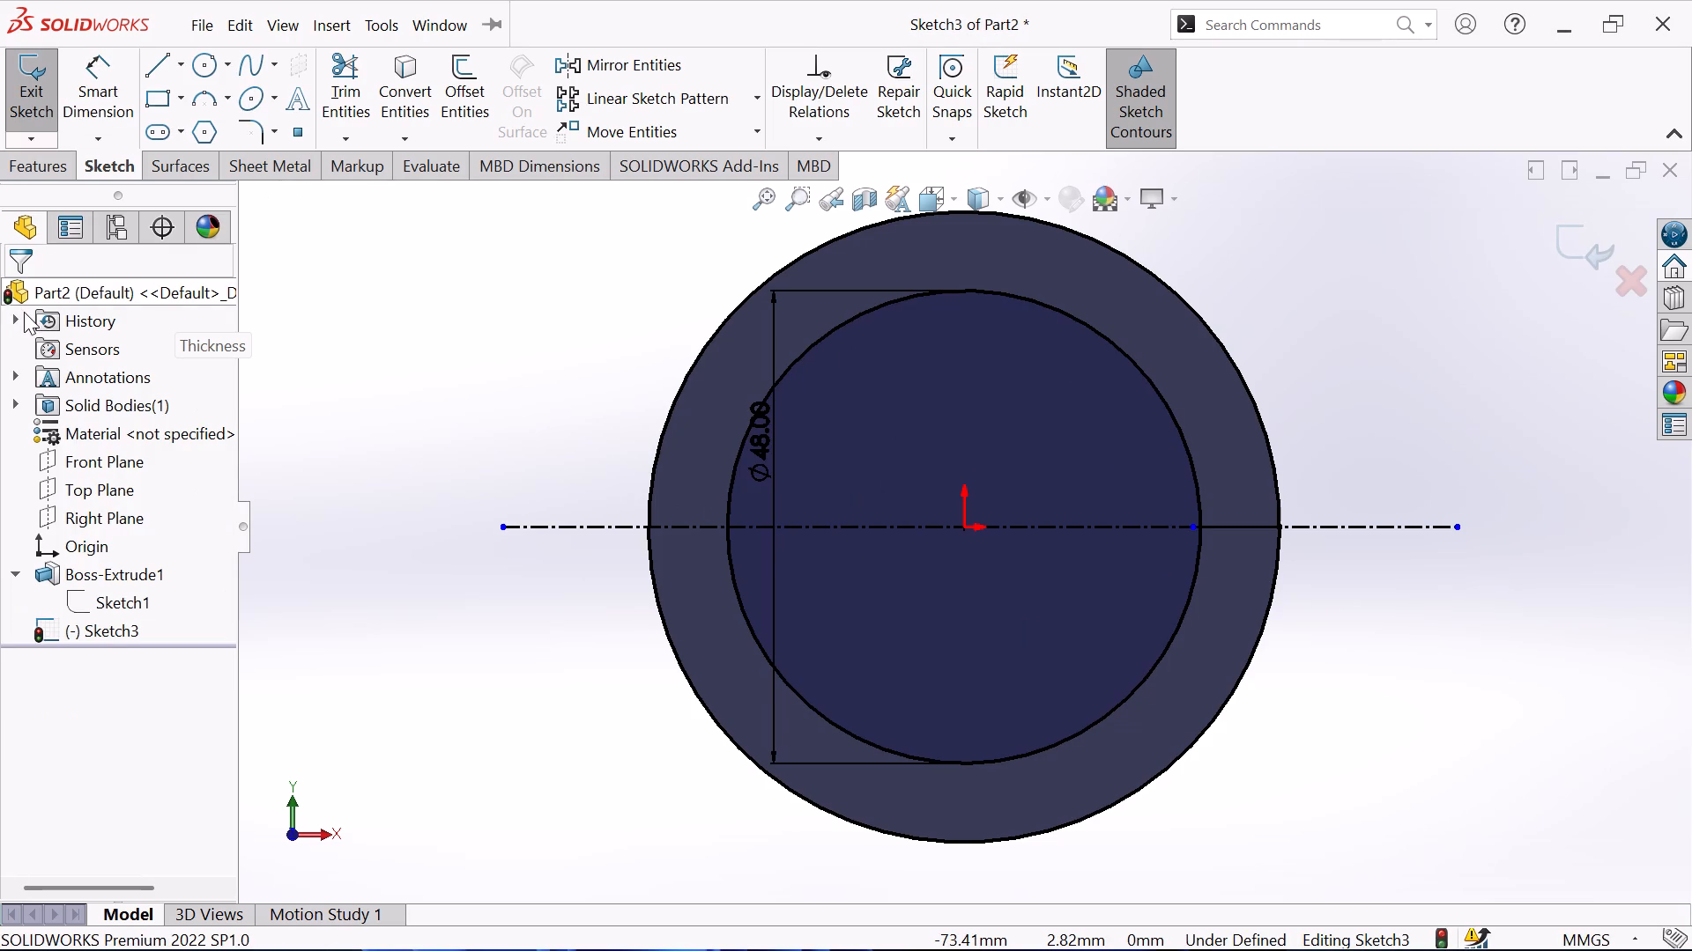
Dimension the short solid line on the centerline to a length of 8 mm.
left_click(78, 81)
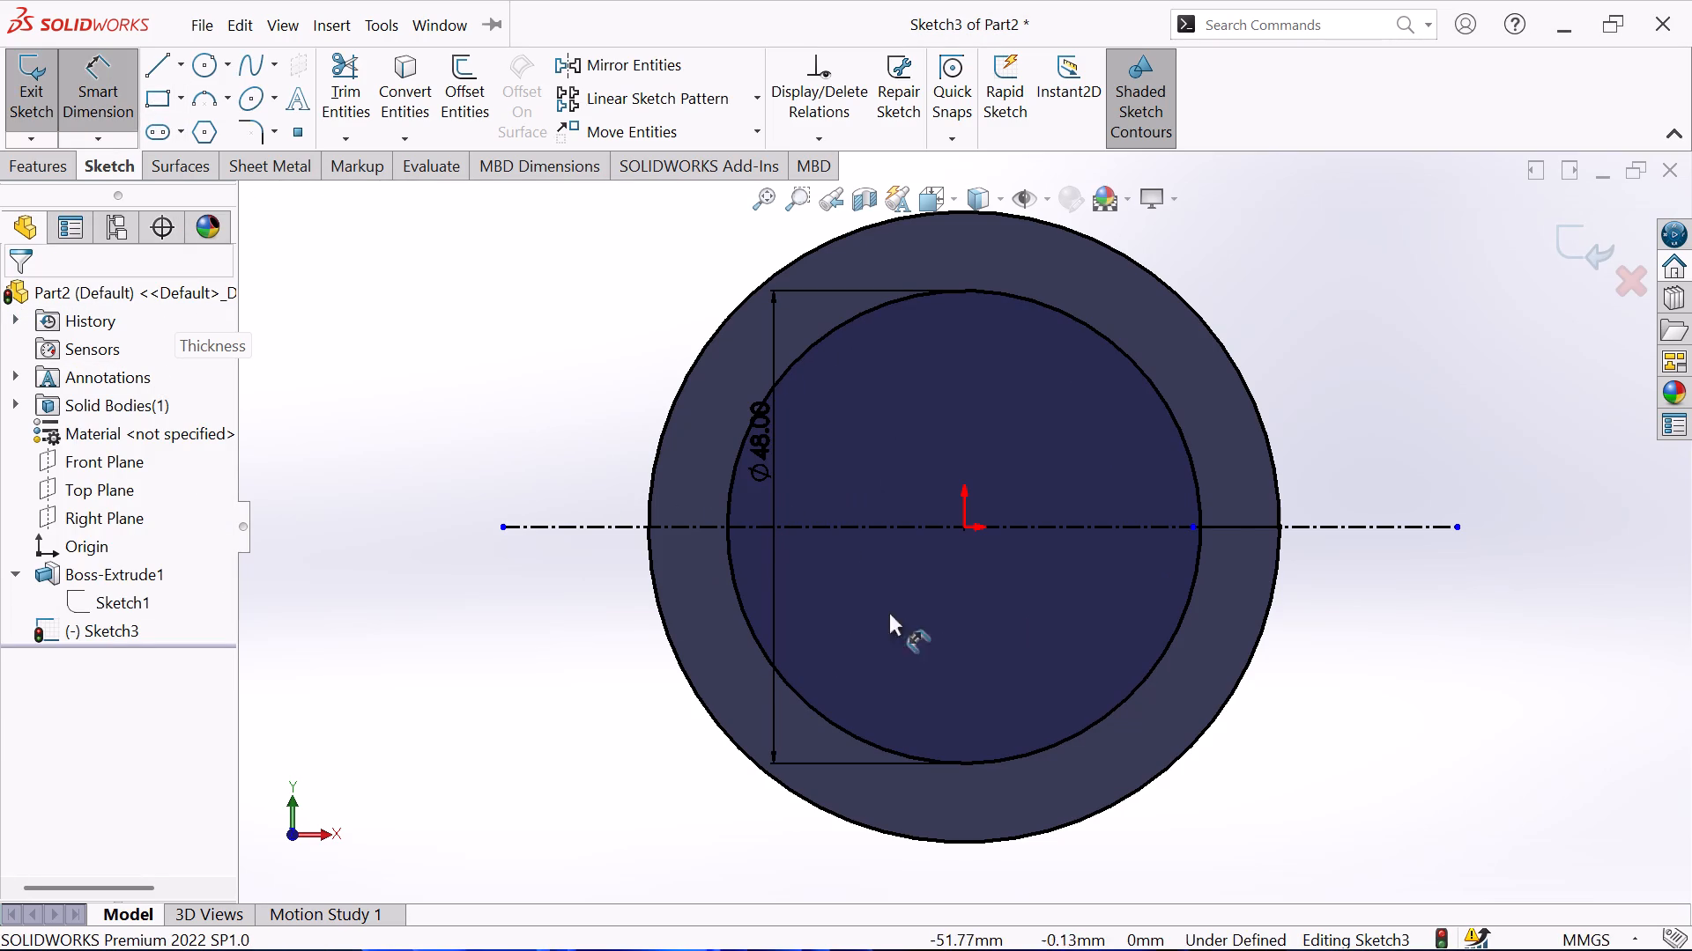
left_click(1241, 527)
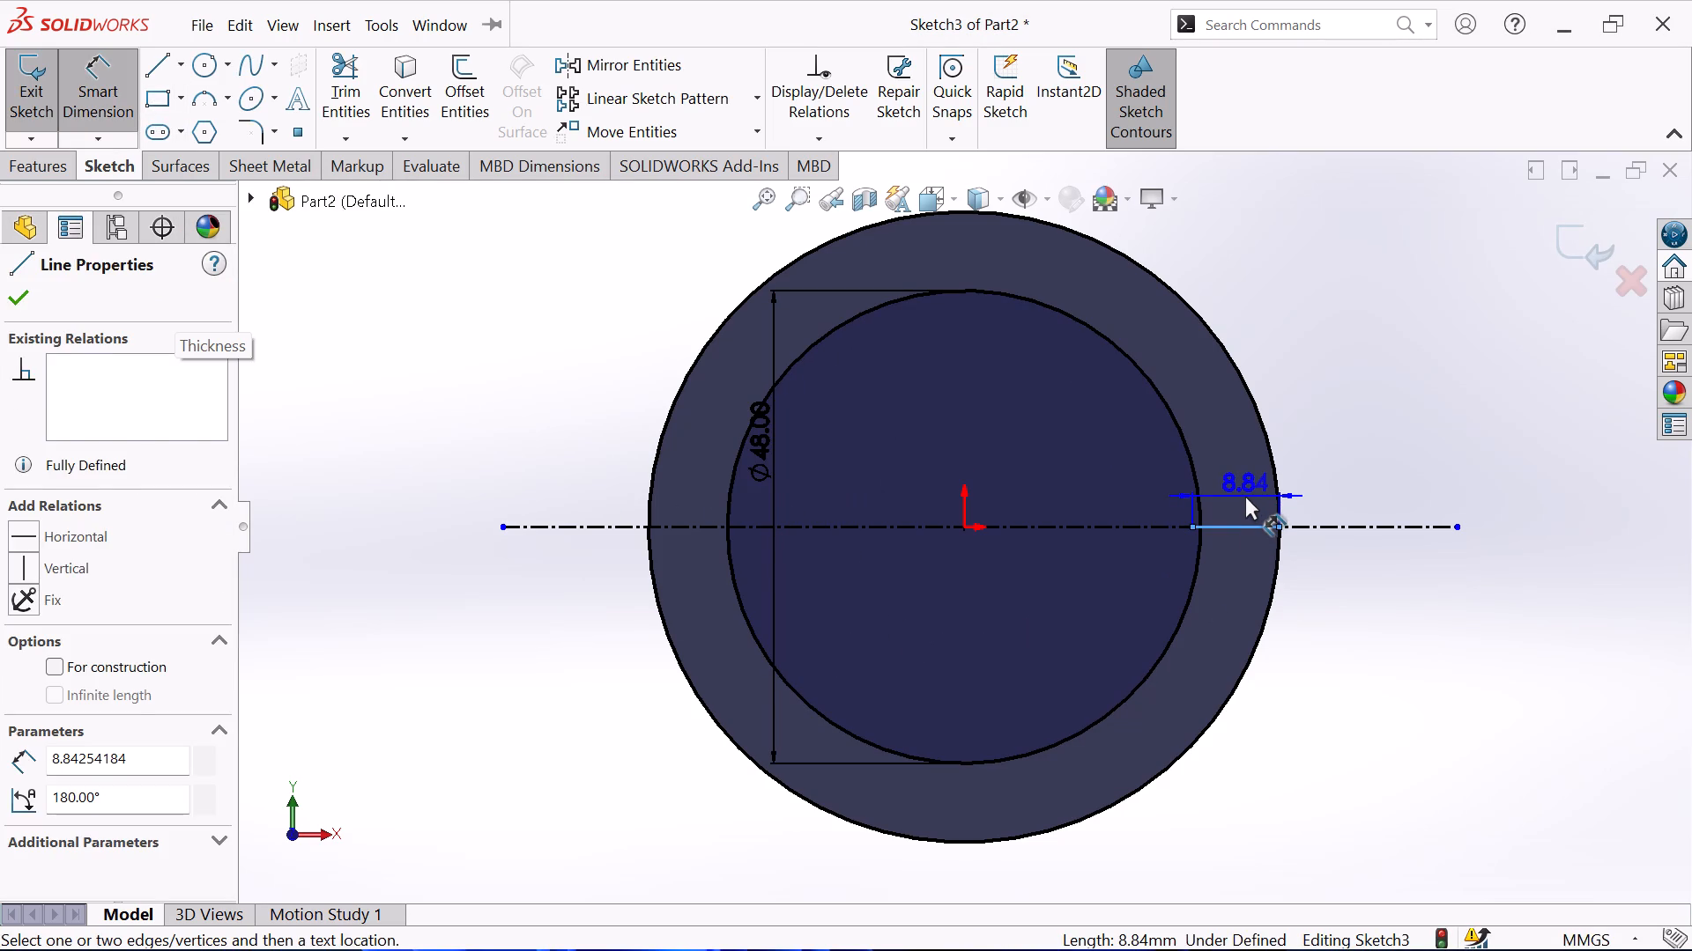
left_click(1245, 496)
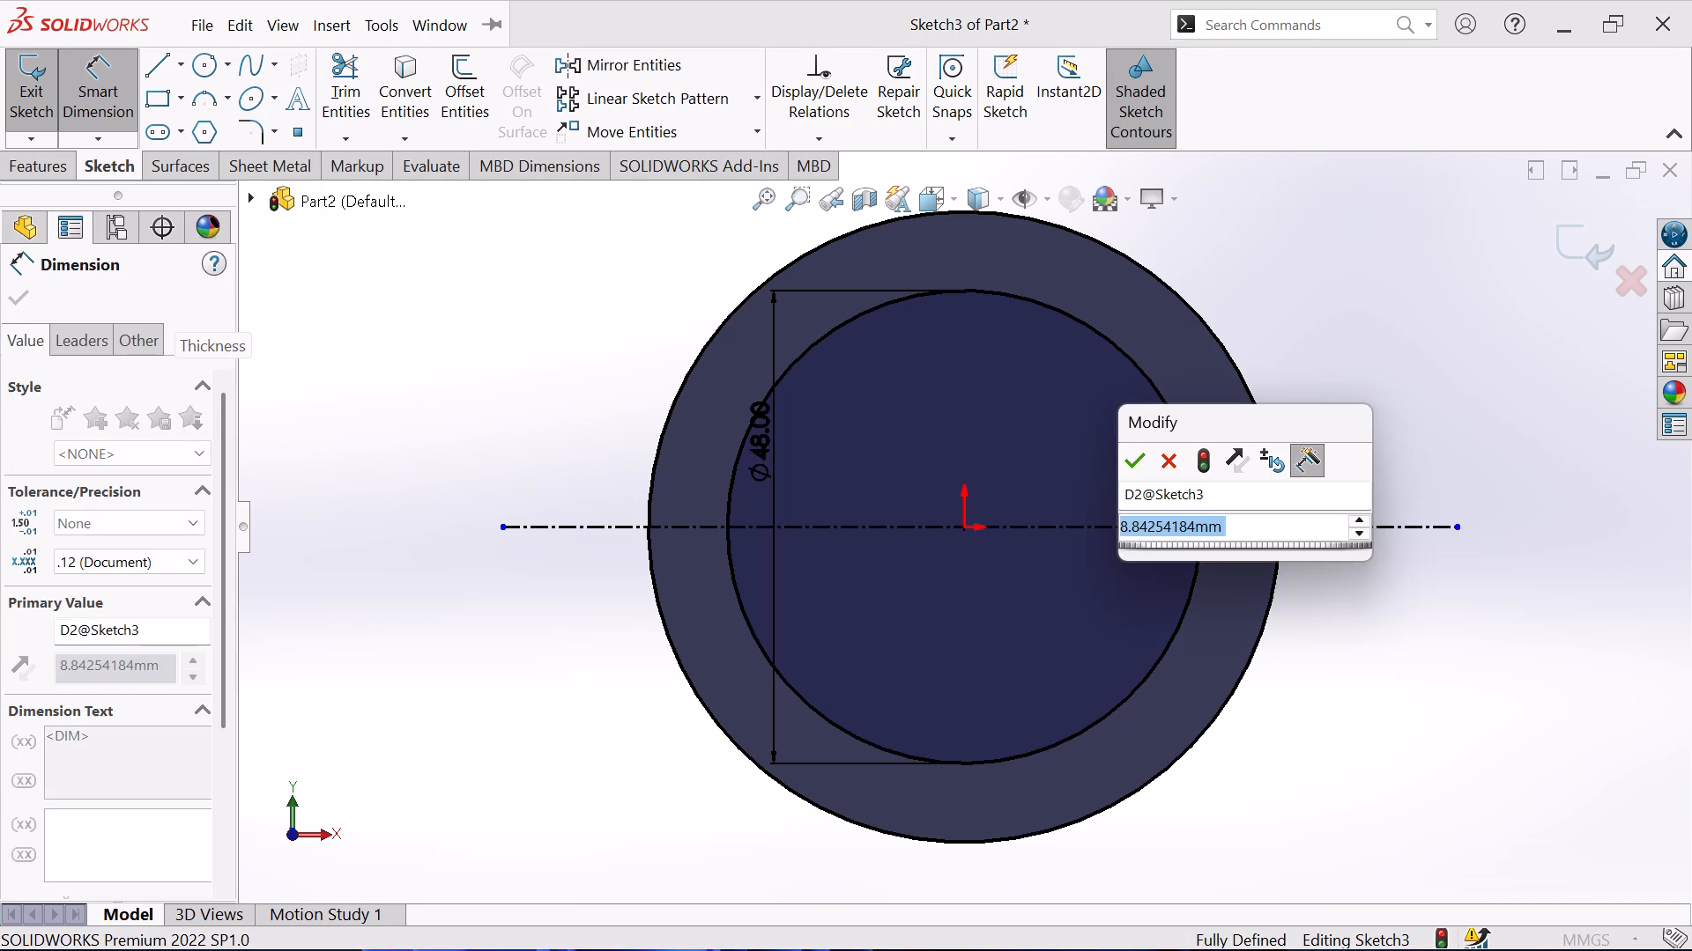
key("8")
key("Return")
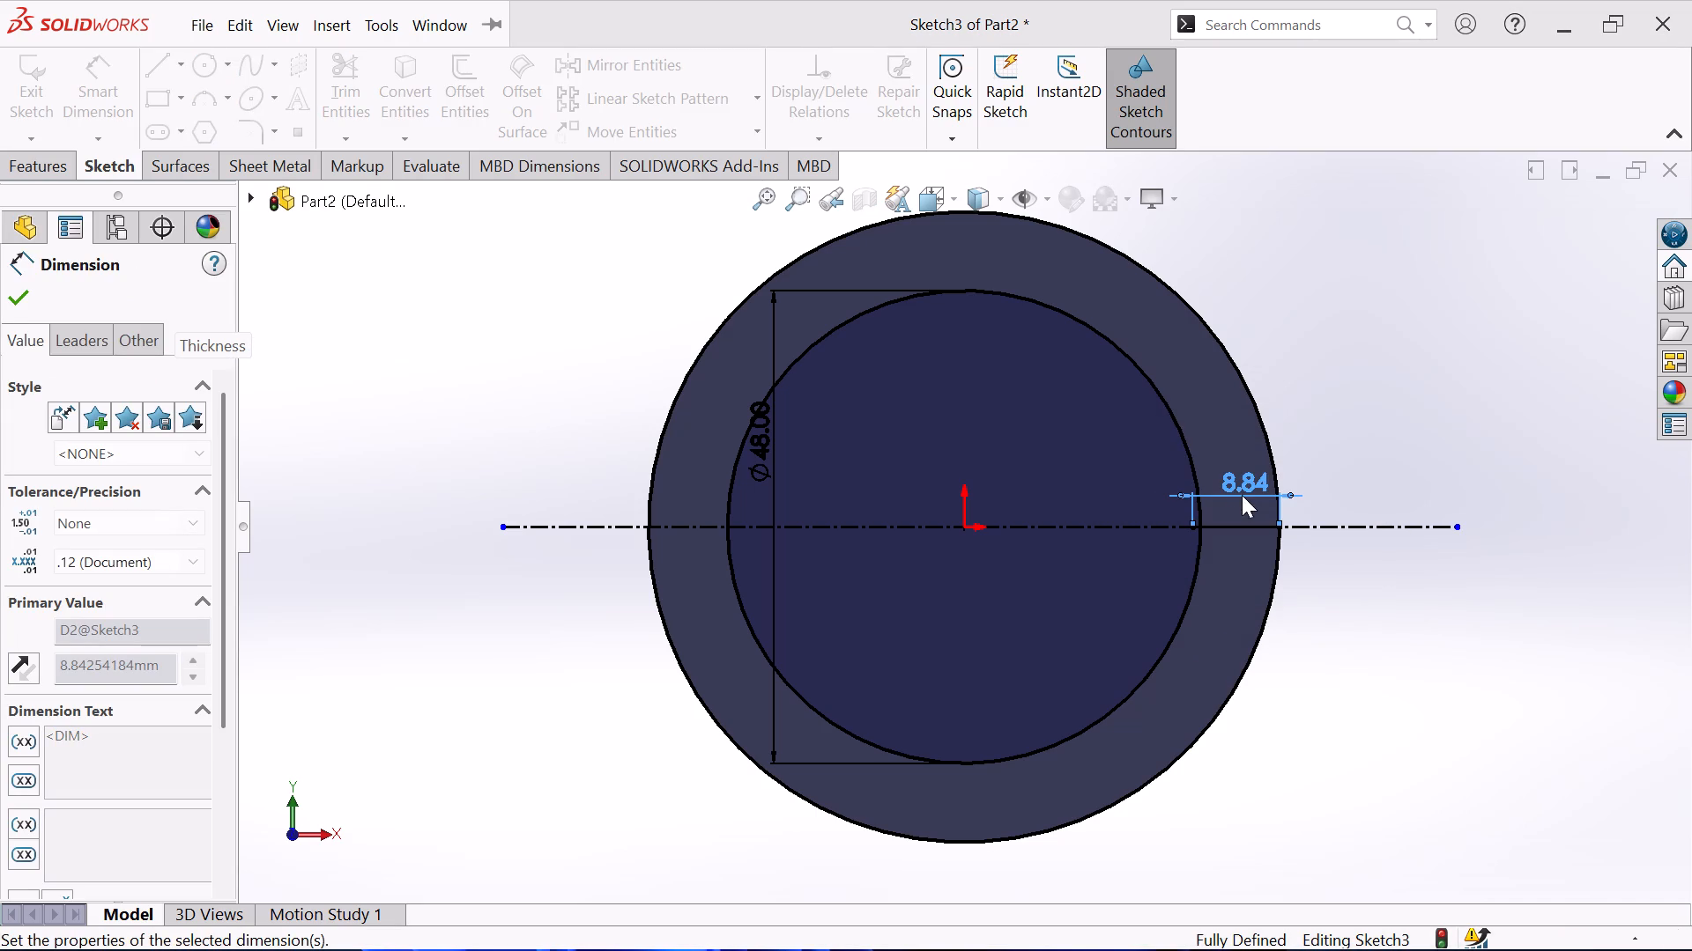
left_click(14, 301)
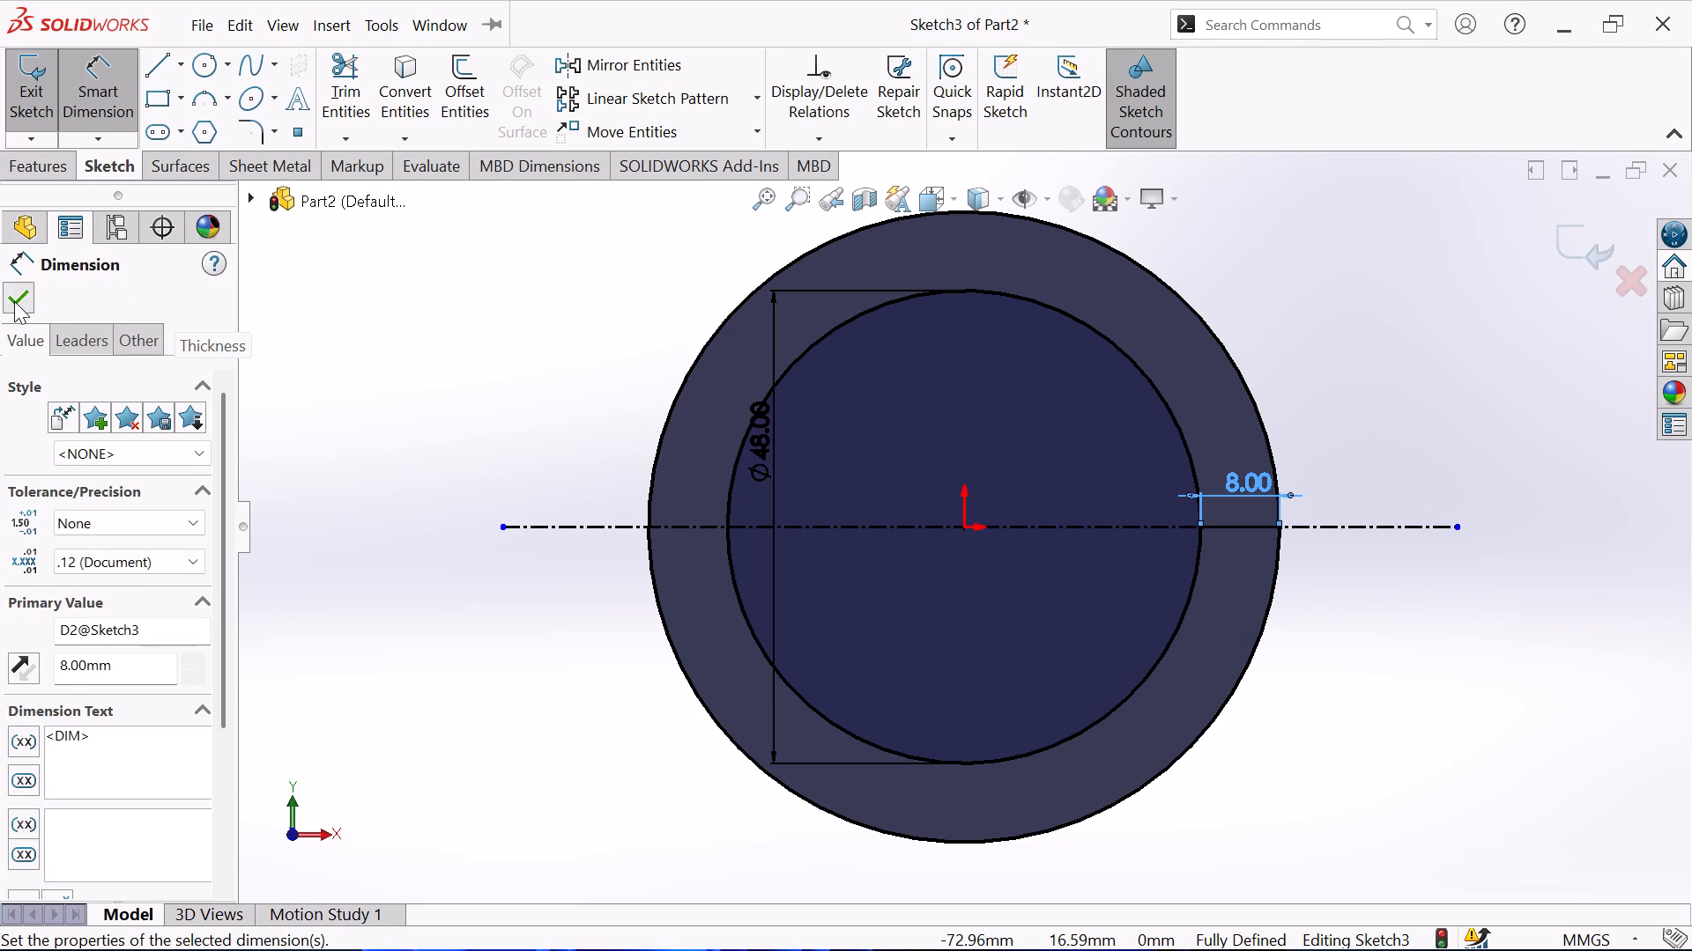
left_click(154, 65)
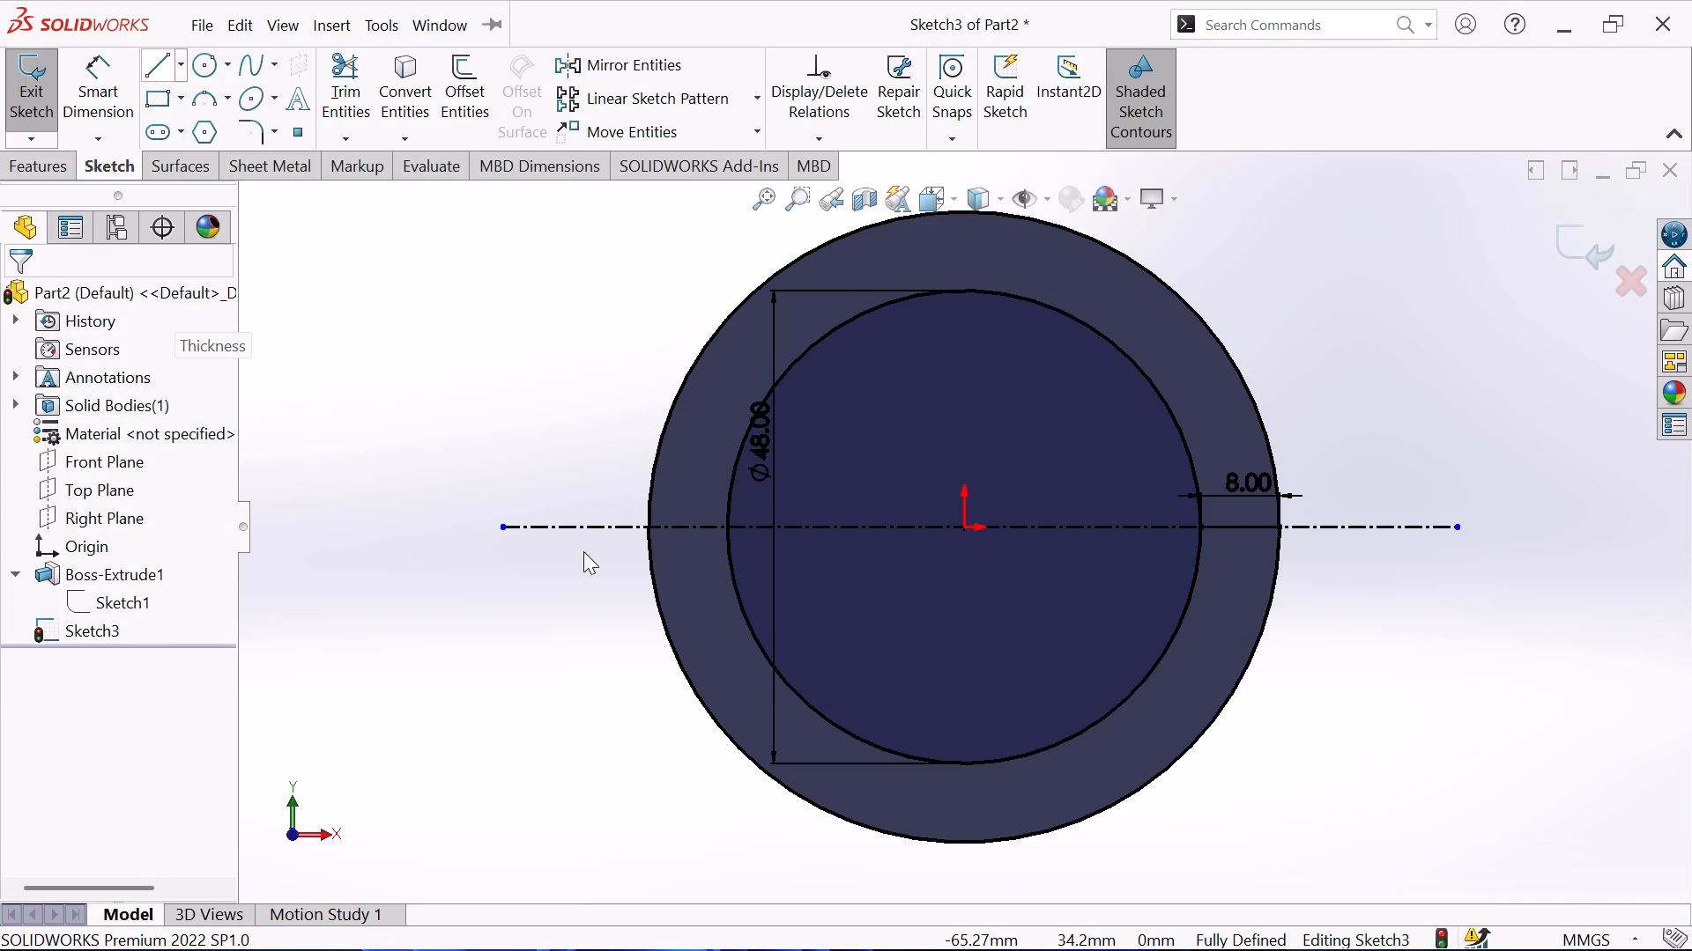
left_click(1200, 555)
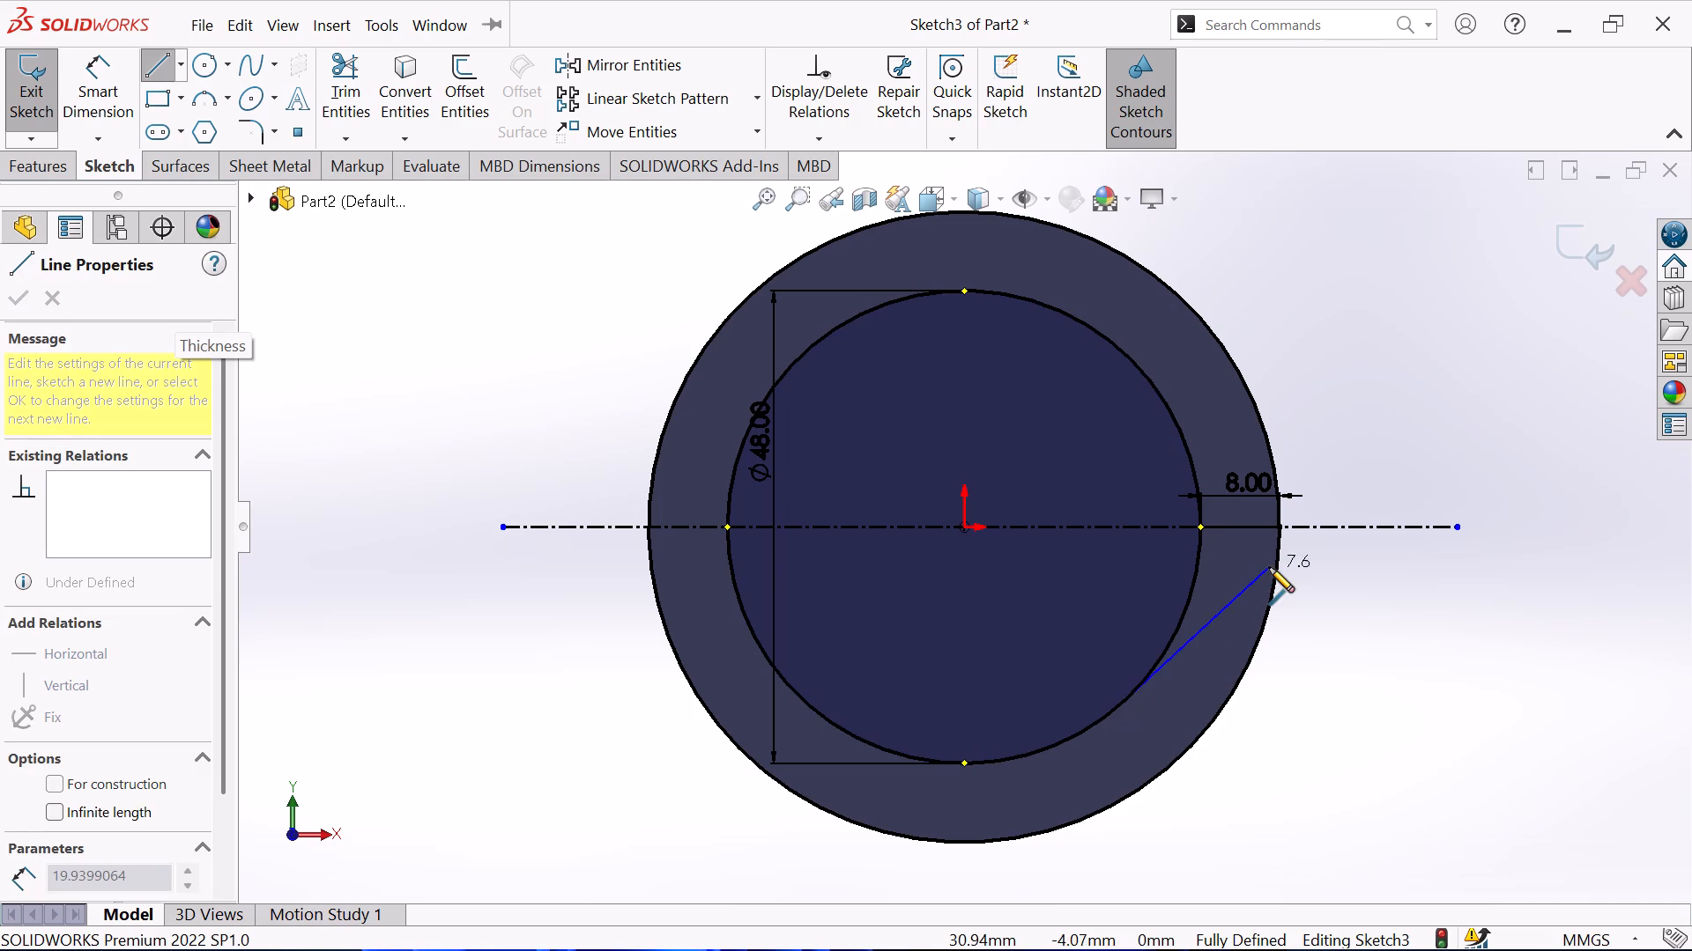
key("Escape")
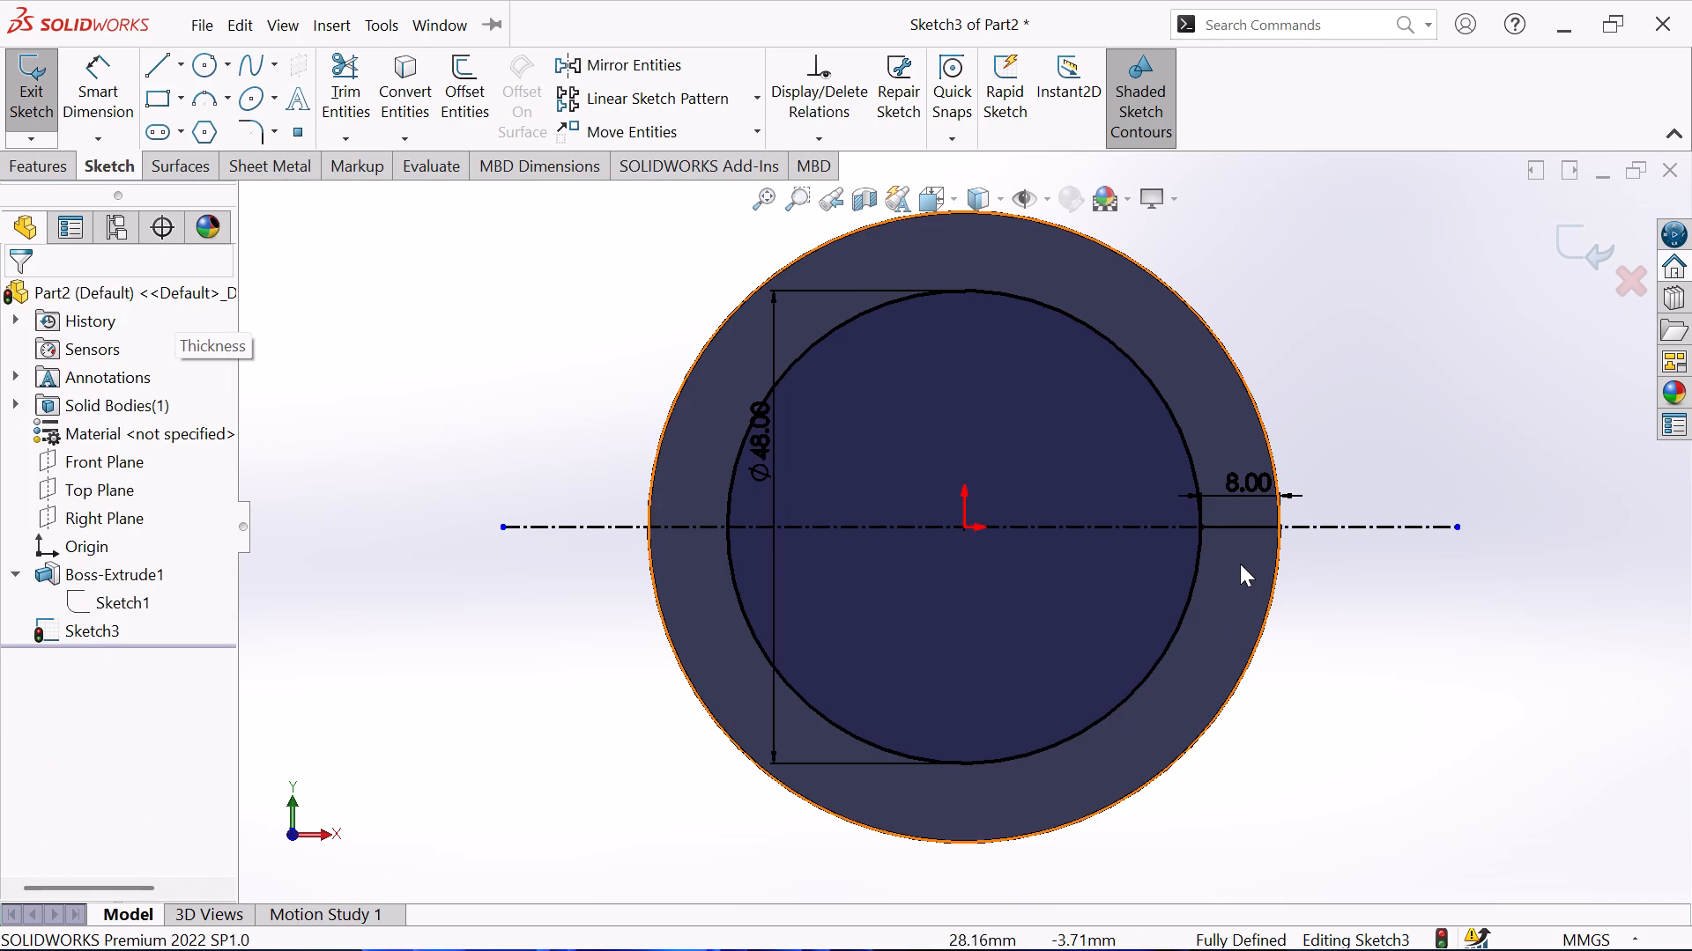
Sketch a stepped line chain below the 8 mm line: about 11.4 mm horizontal, 4.8 mm down, then 1.4 mm horizontal to the outer circle.
left_click(161, 67)
left_click(1144, 557)
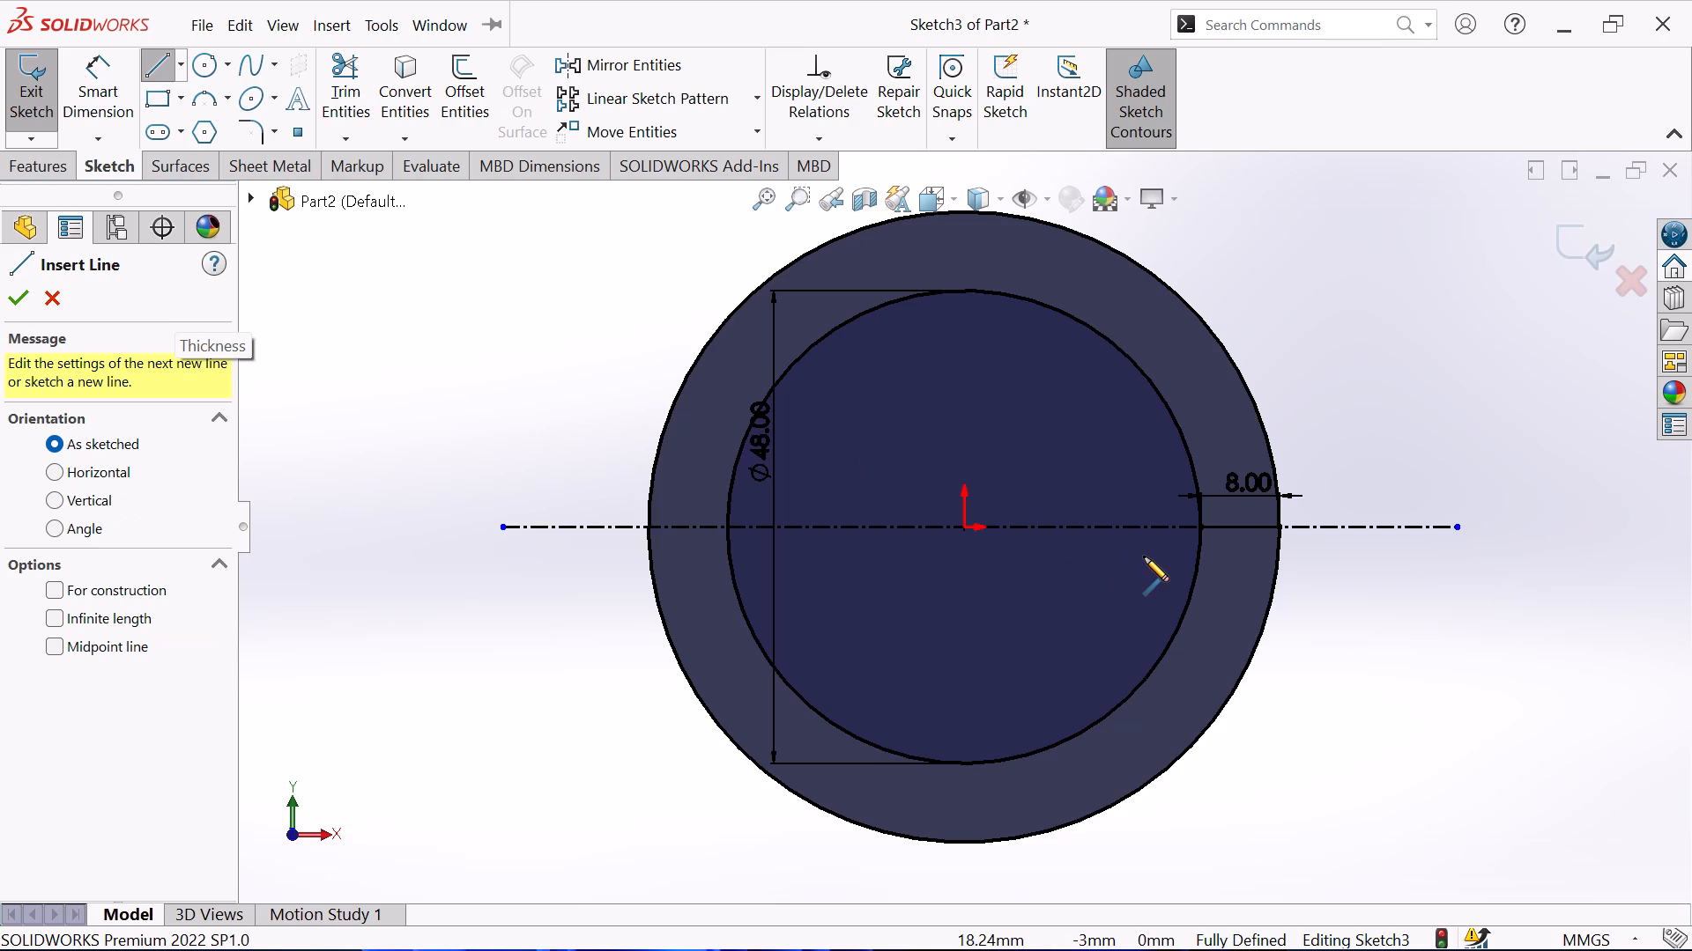
left_click(1256, 556)
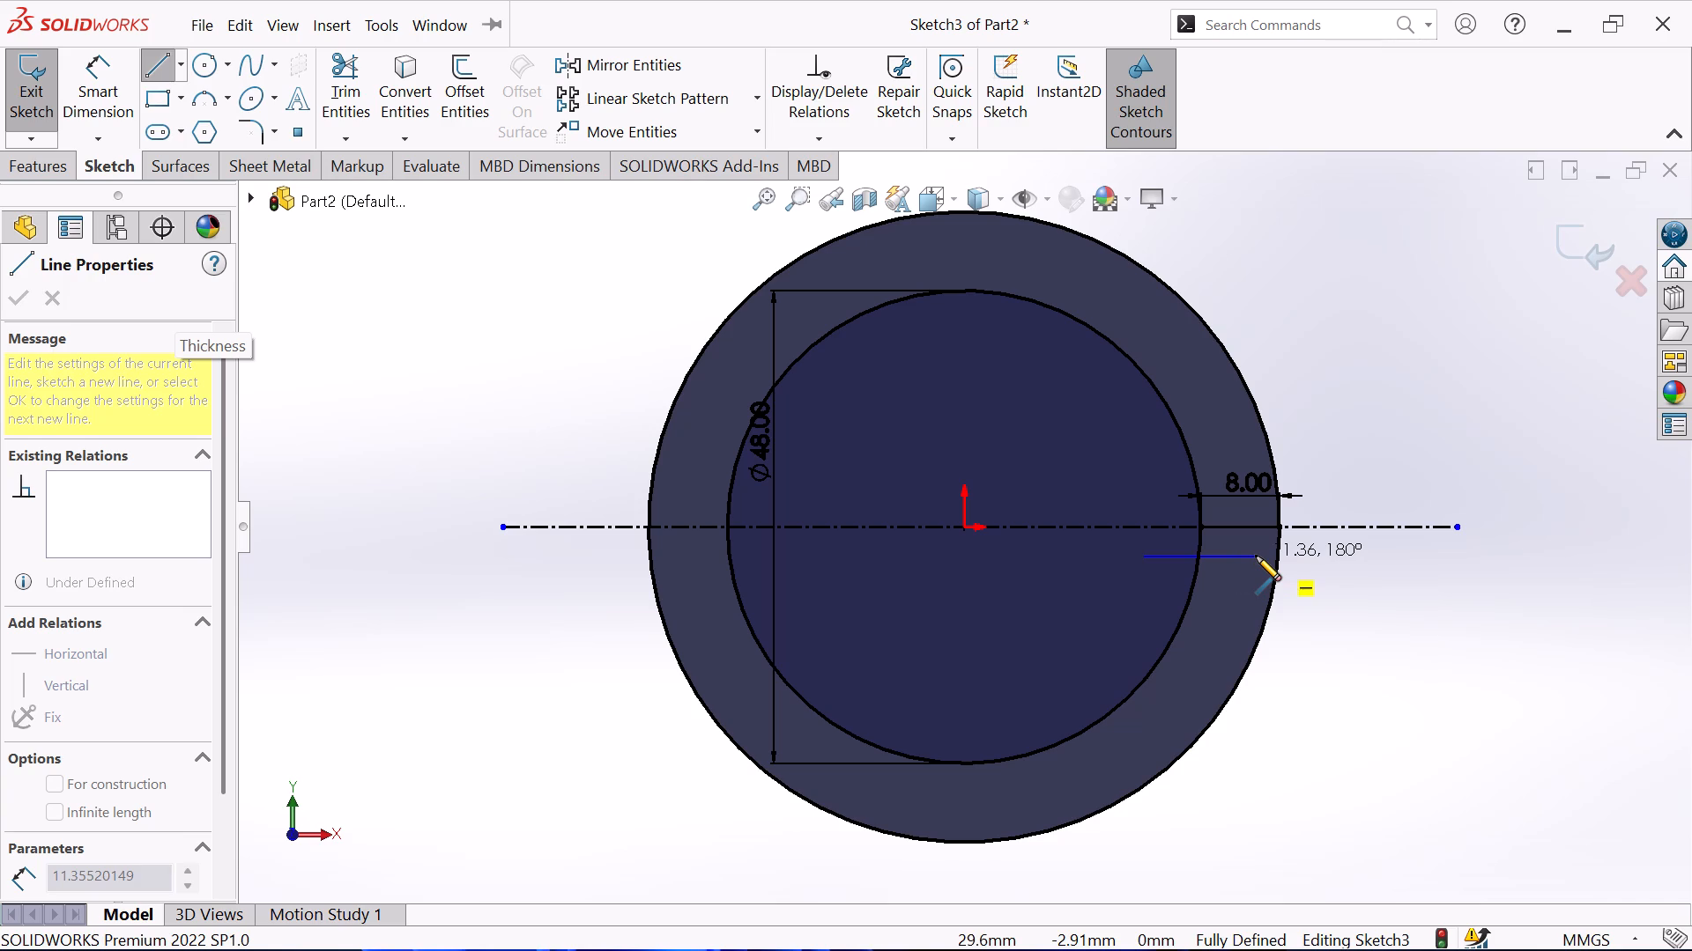
left_click(1258, 604)
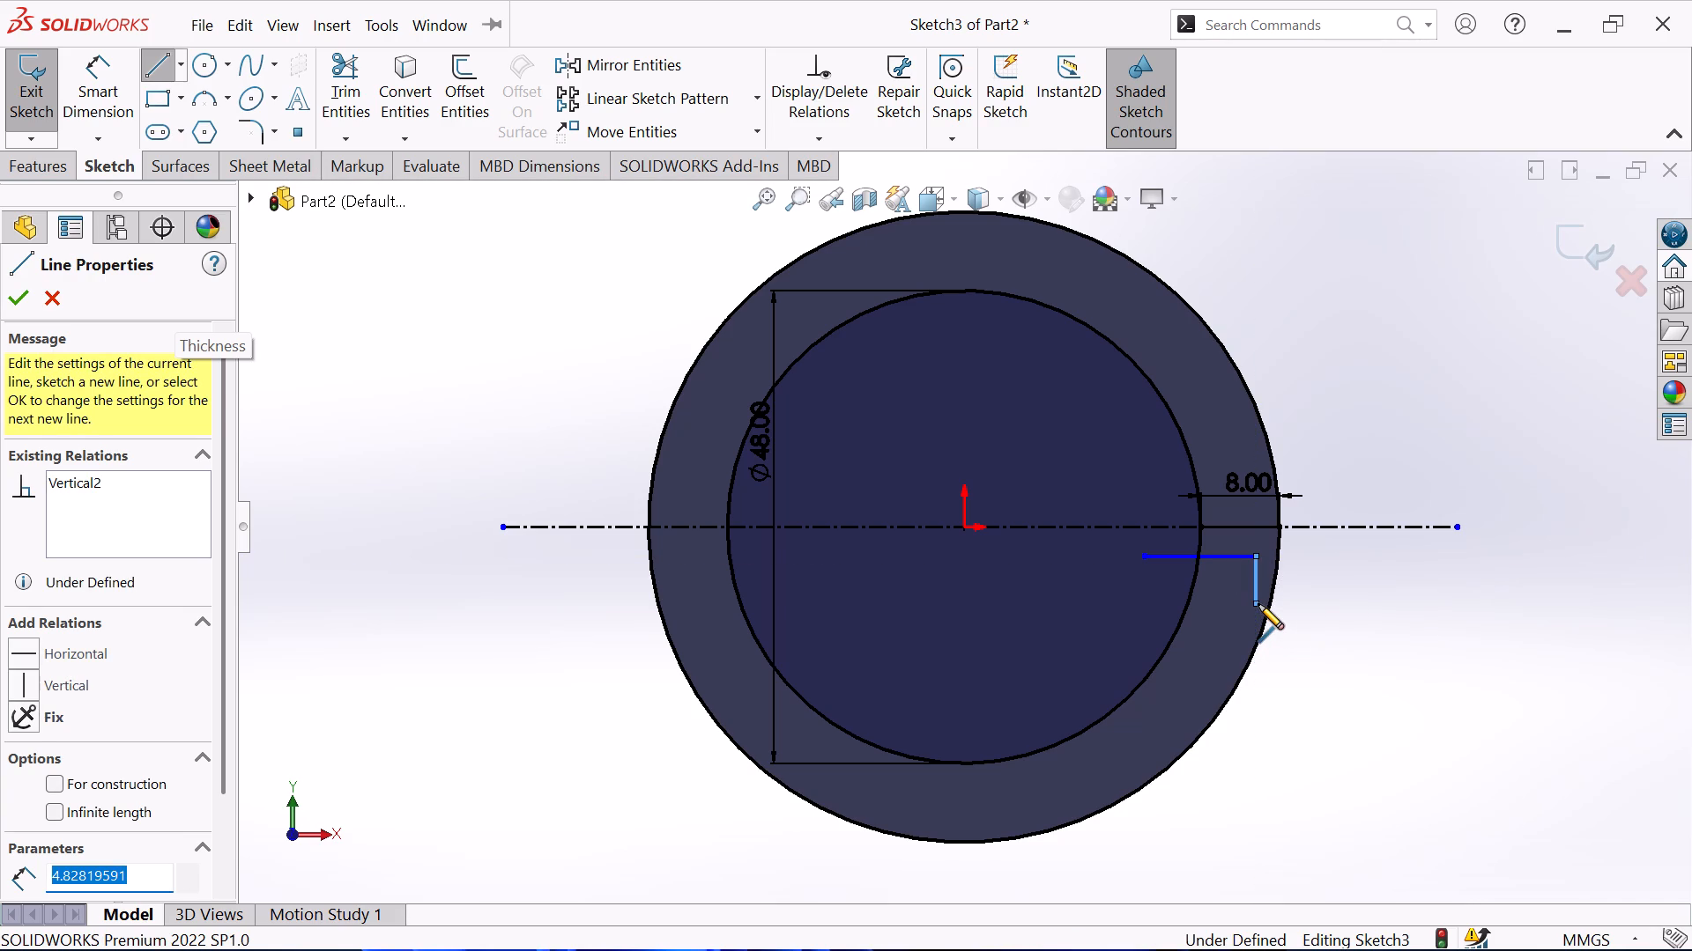
left_click(1272, 604)
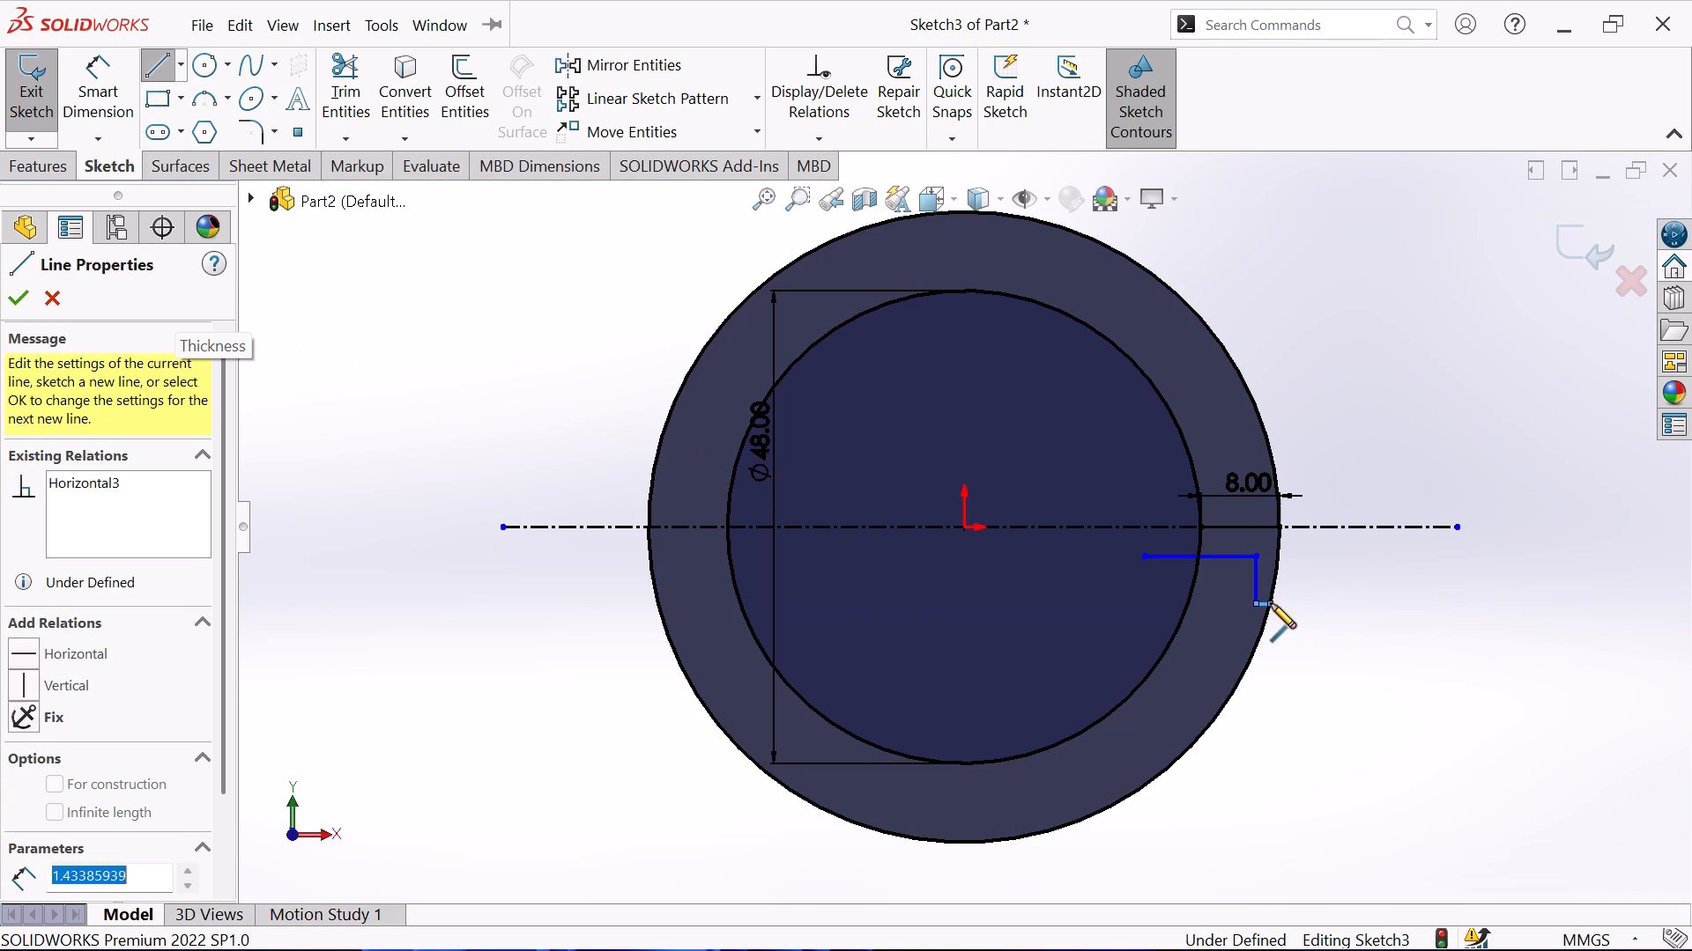
right_click(1332, 603)
left_click(1373, 630)
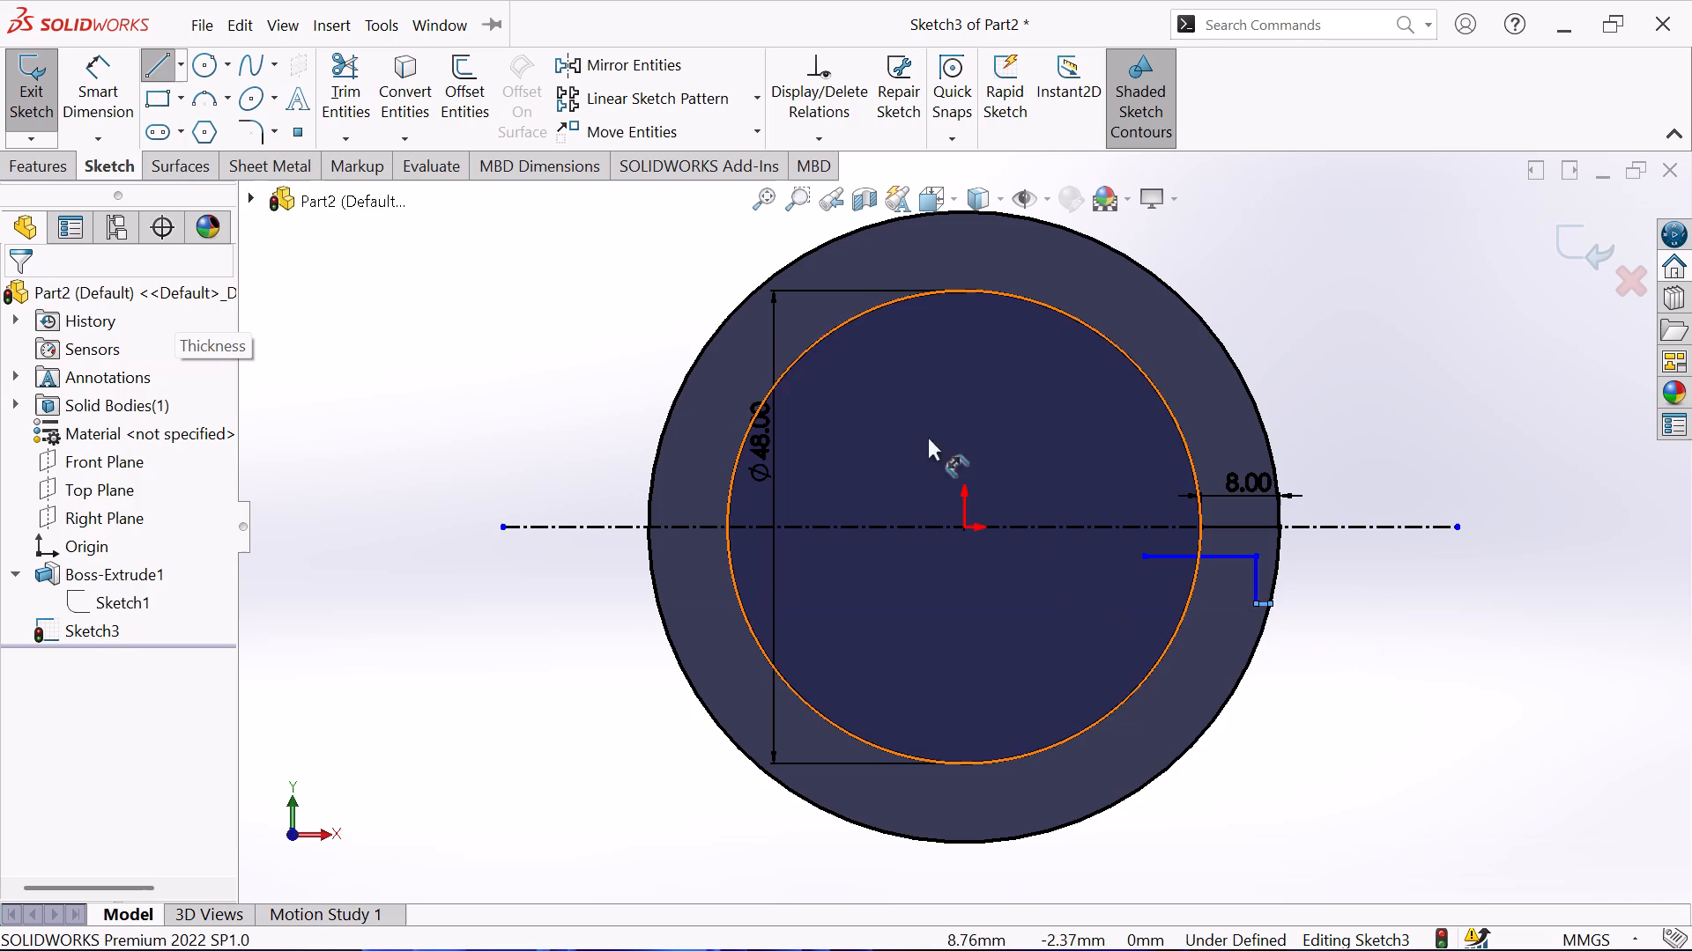
Trim away the part of the longer horizontal line that lies inside the 48 mm circle.
left_click(345, 76)
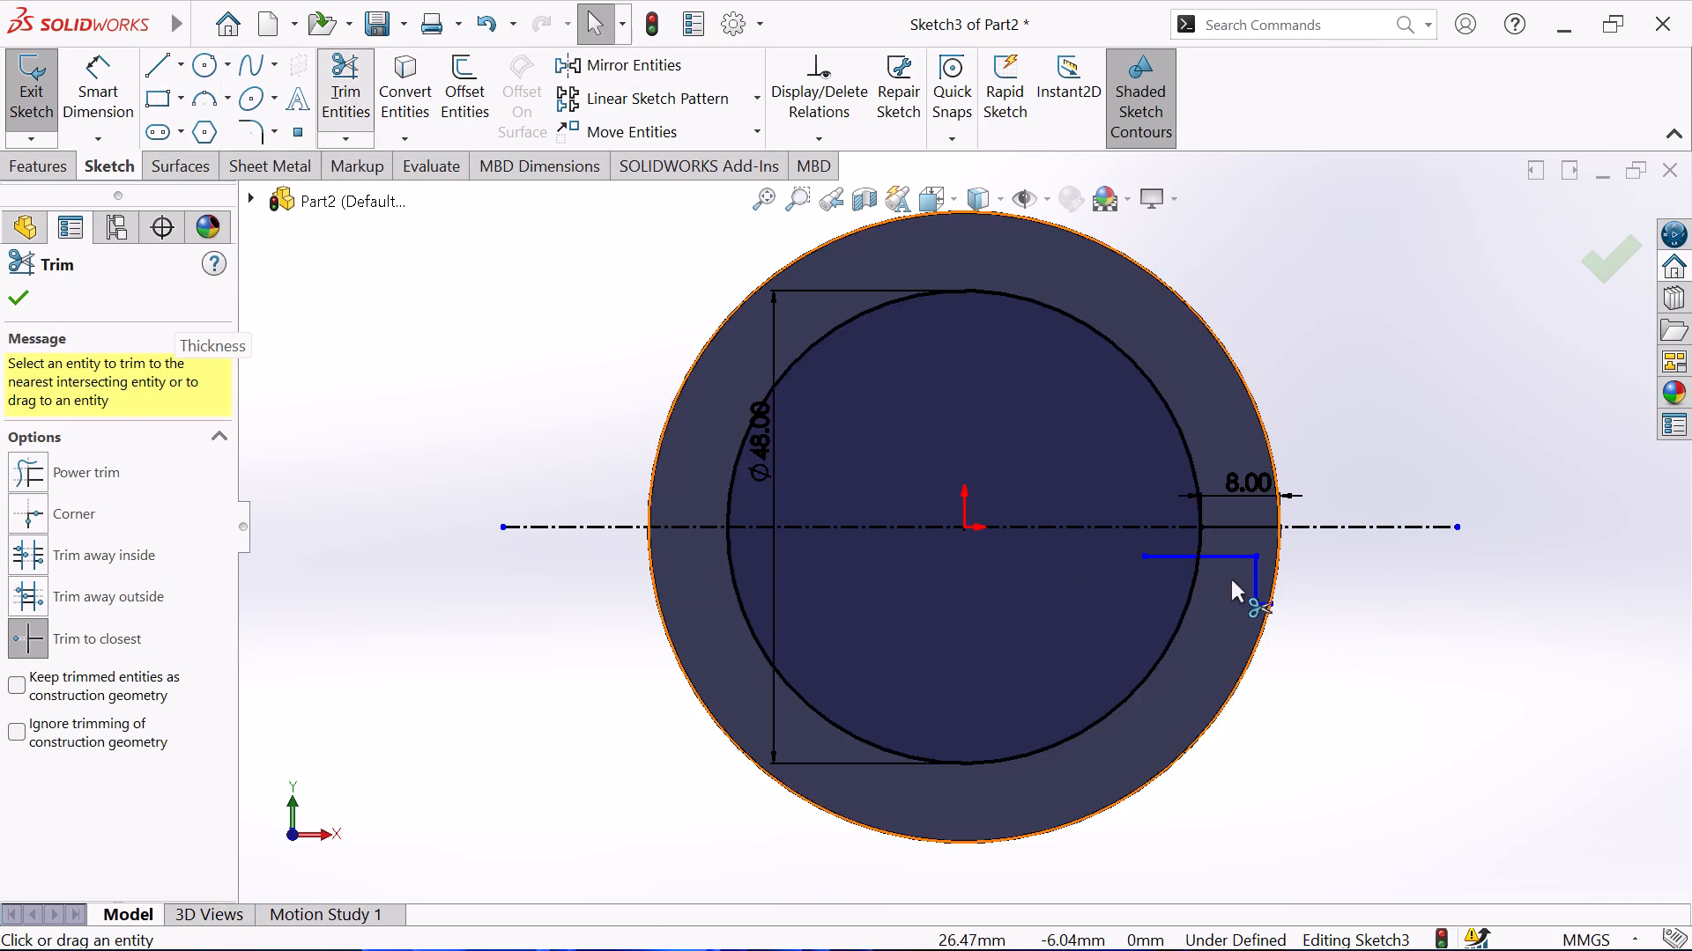
left_click(1185, 555)
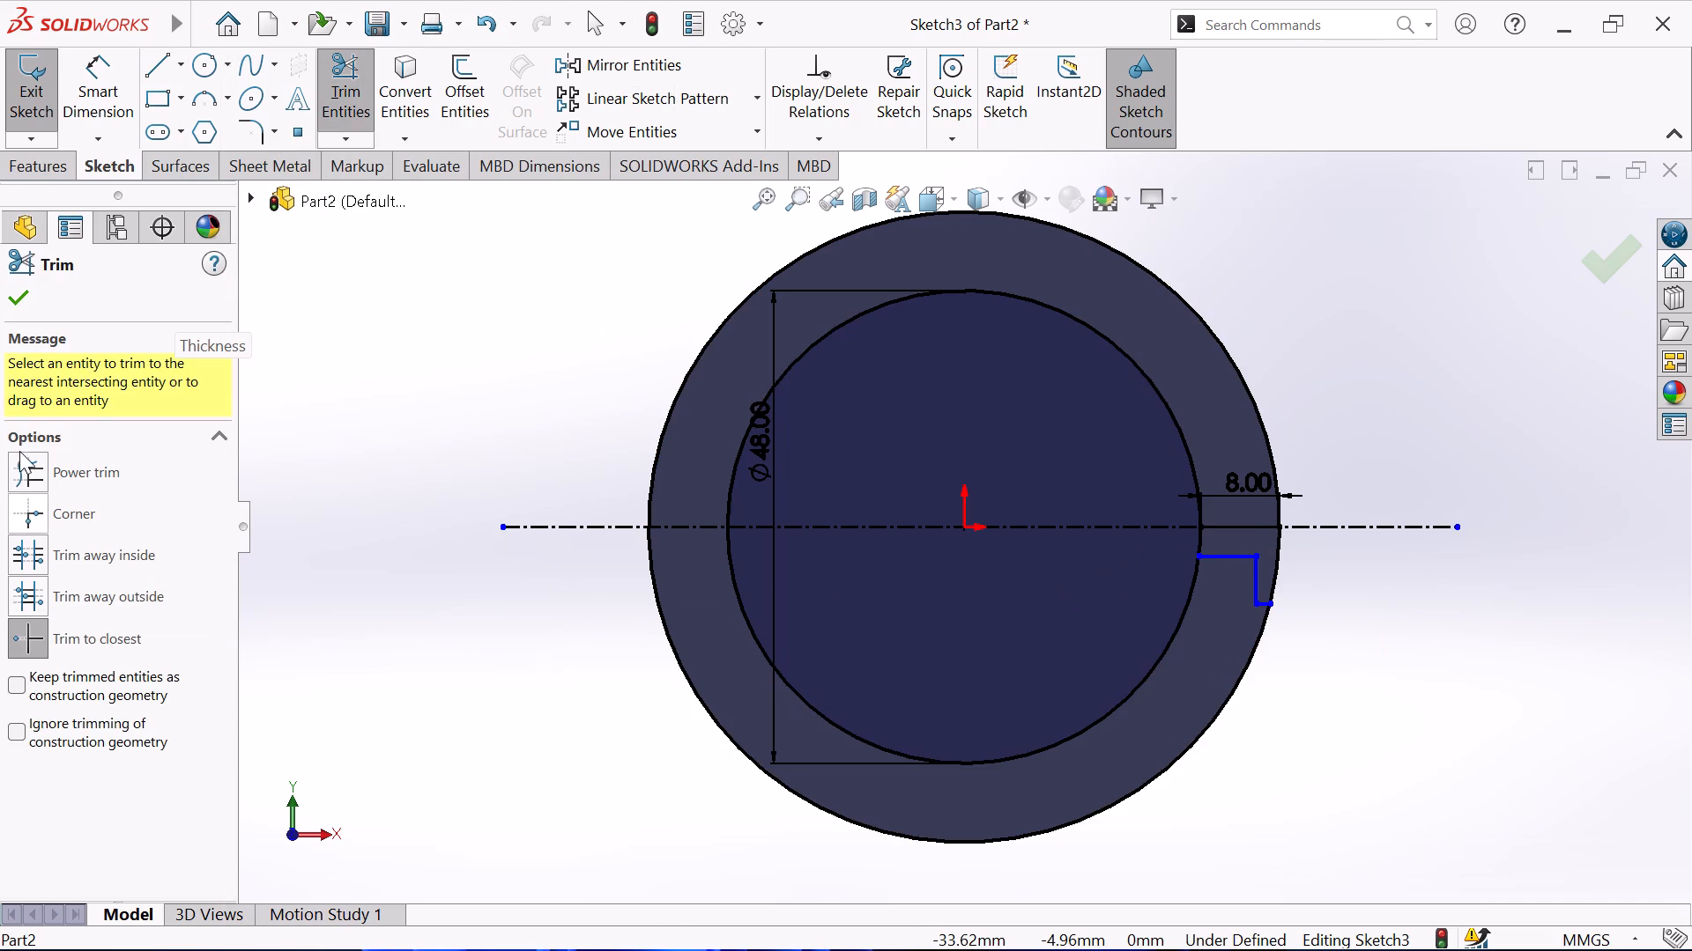
left_click(4, 303)
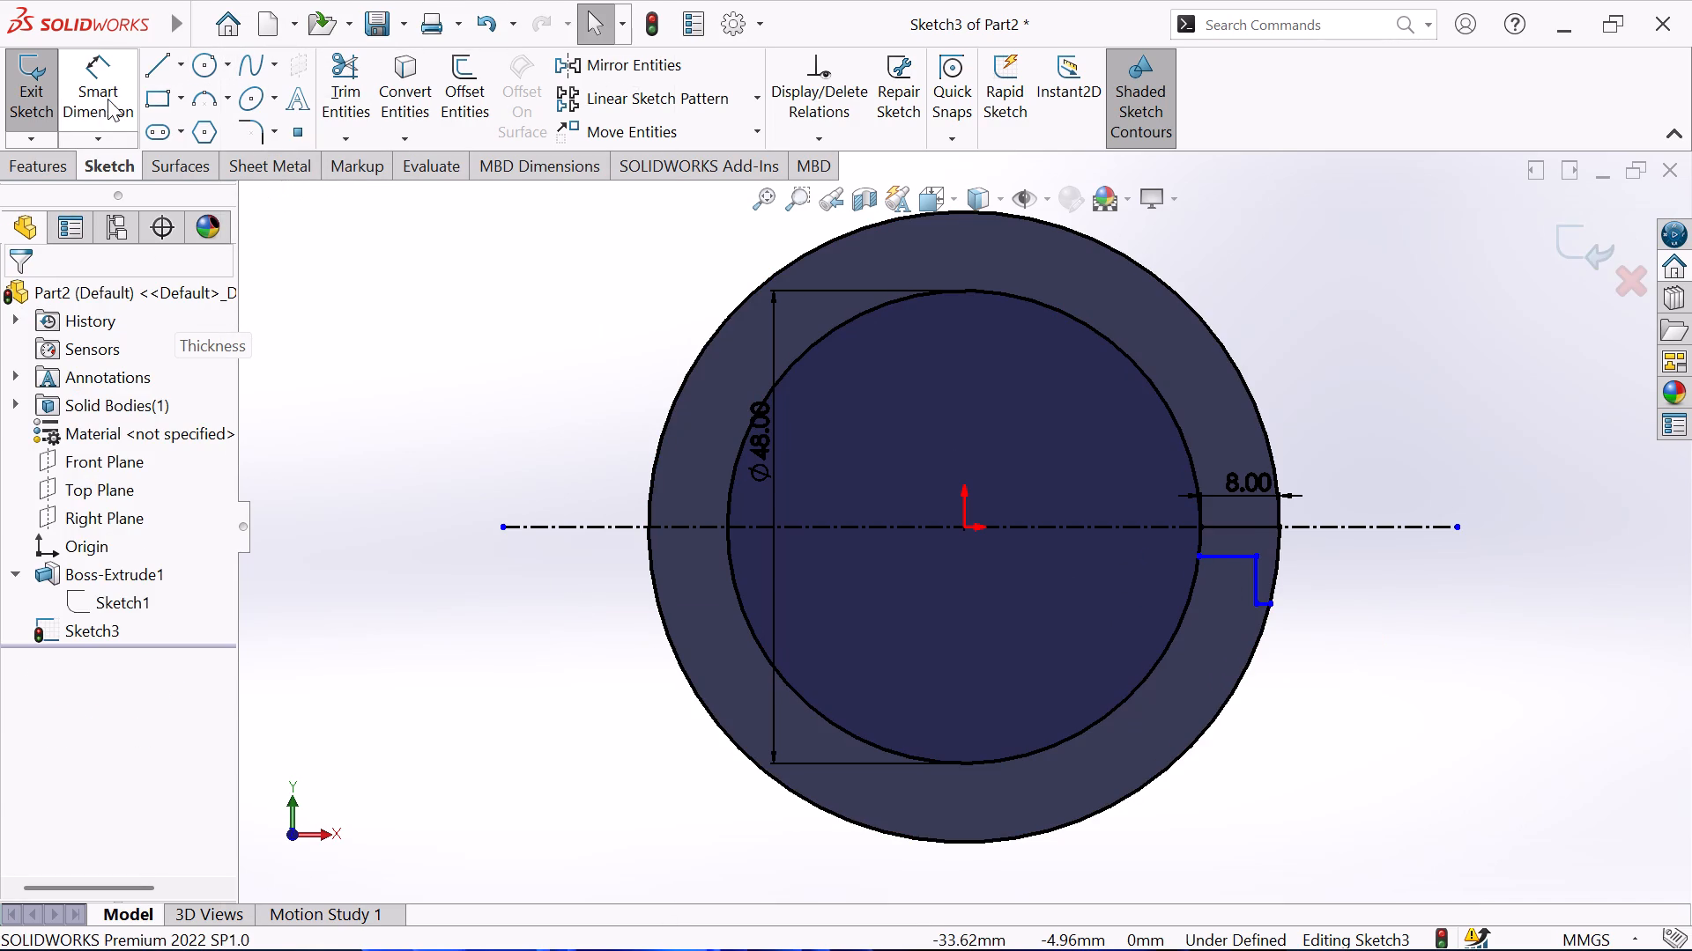
Dimension the distance between the 8 mm centerline segment and the horizontal line just below it as 1.5 mm.
left_click(108, 99)
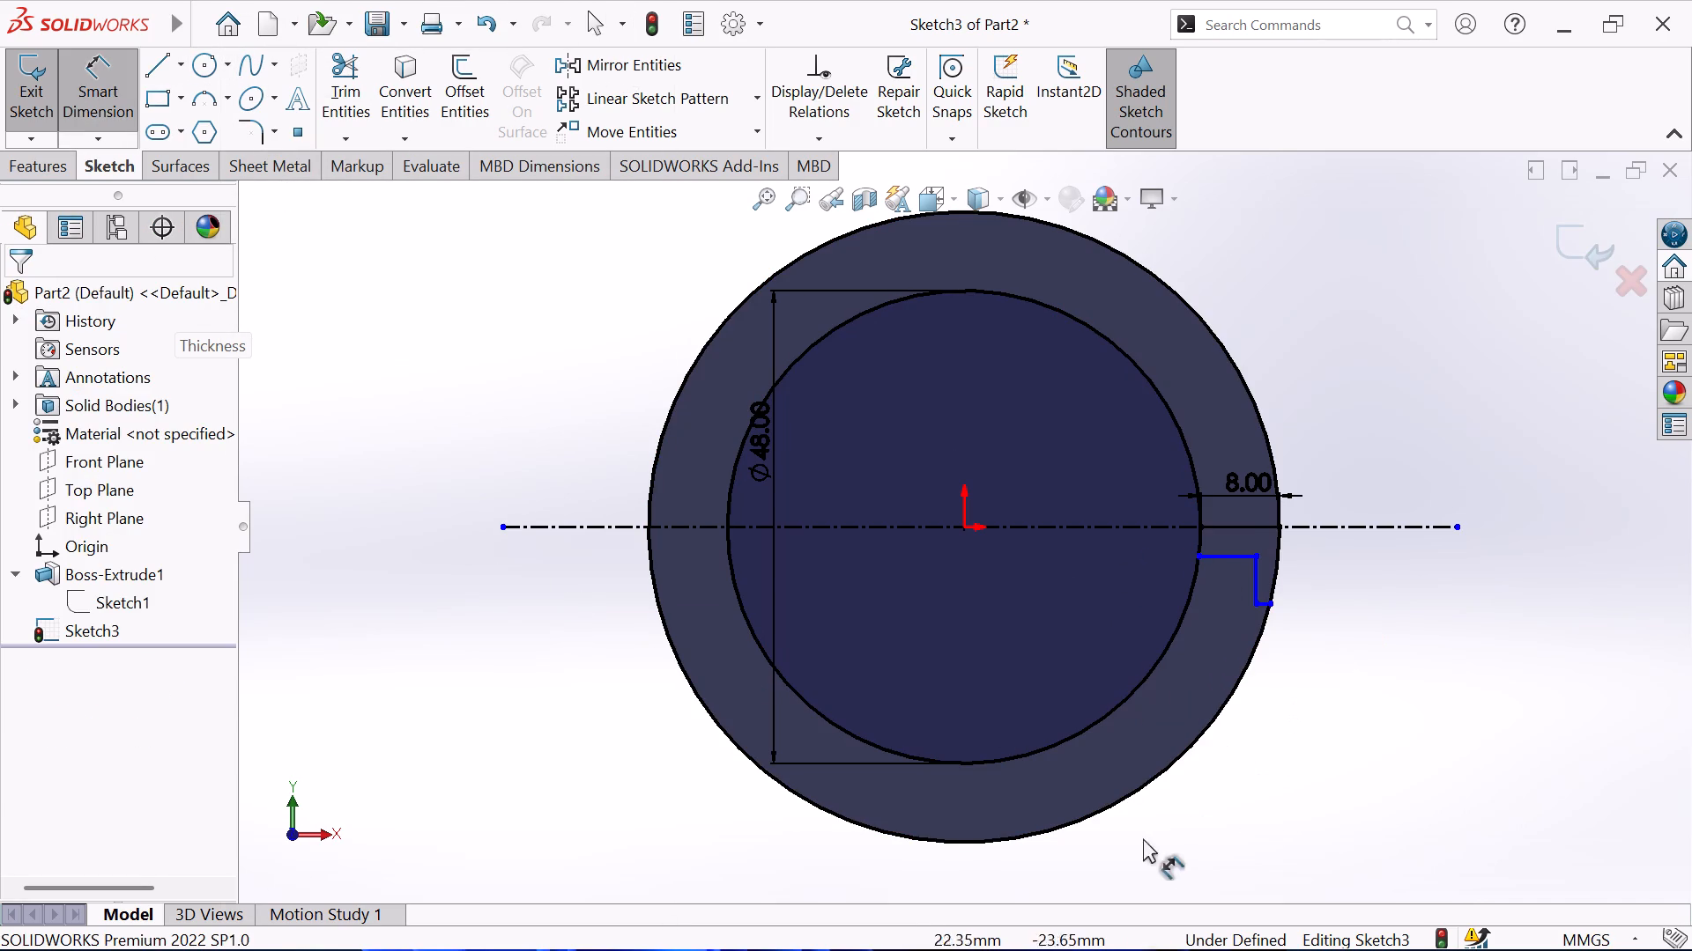
left_click(1233, 524)
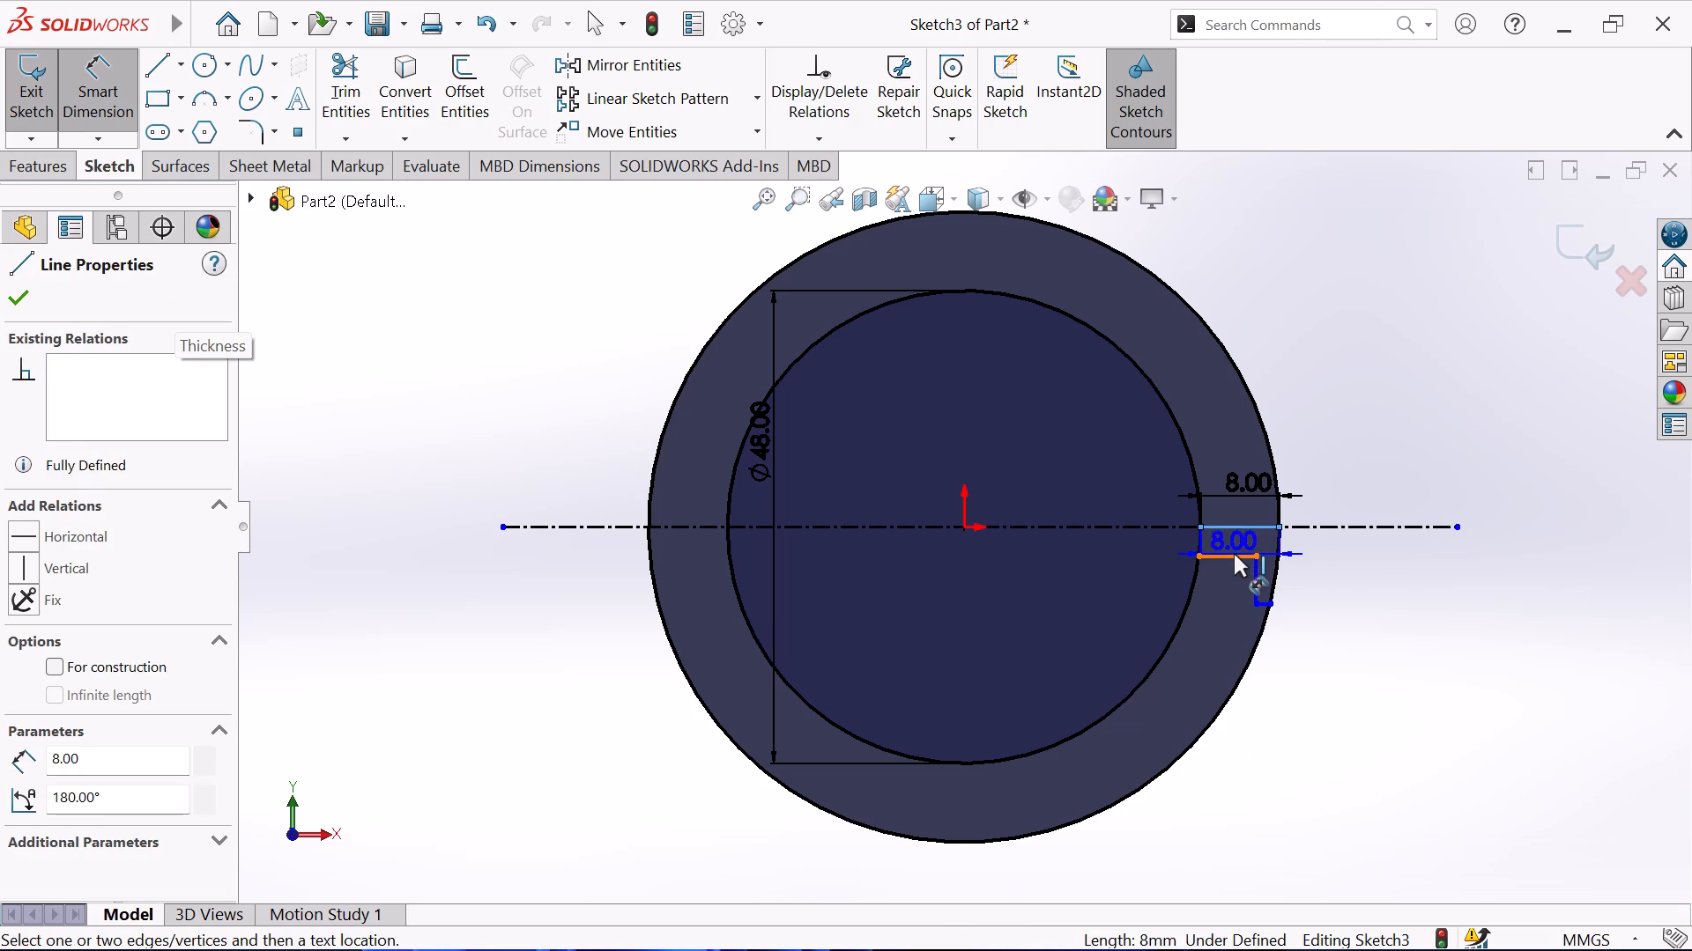
left_click(1234, 554)
left_click(1139, 546)
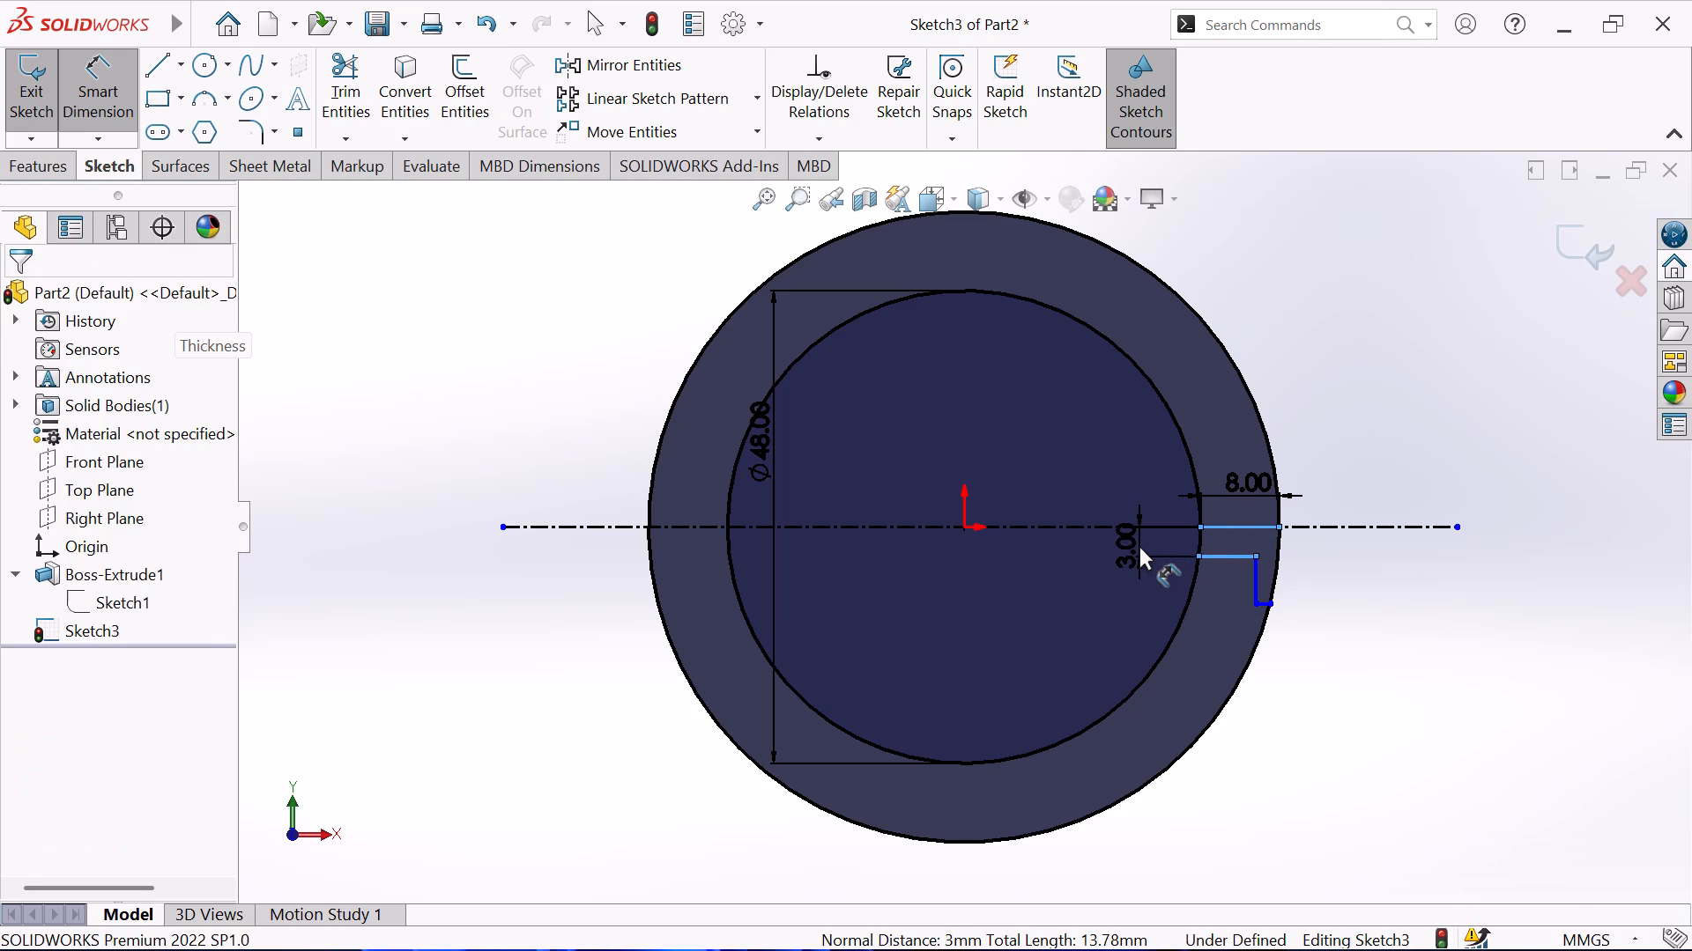
type("1.5")
key("Return")
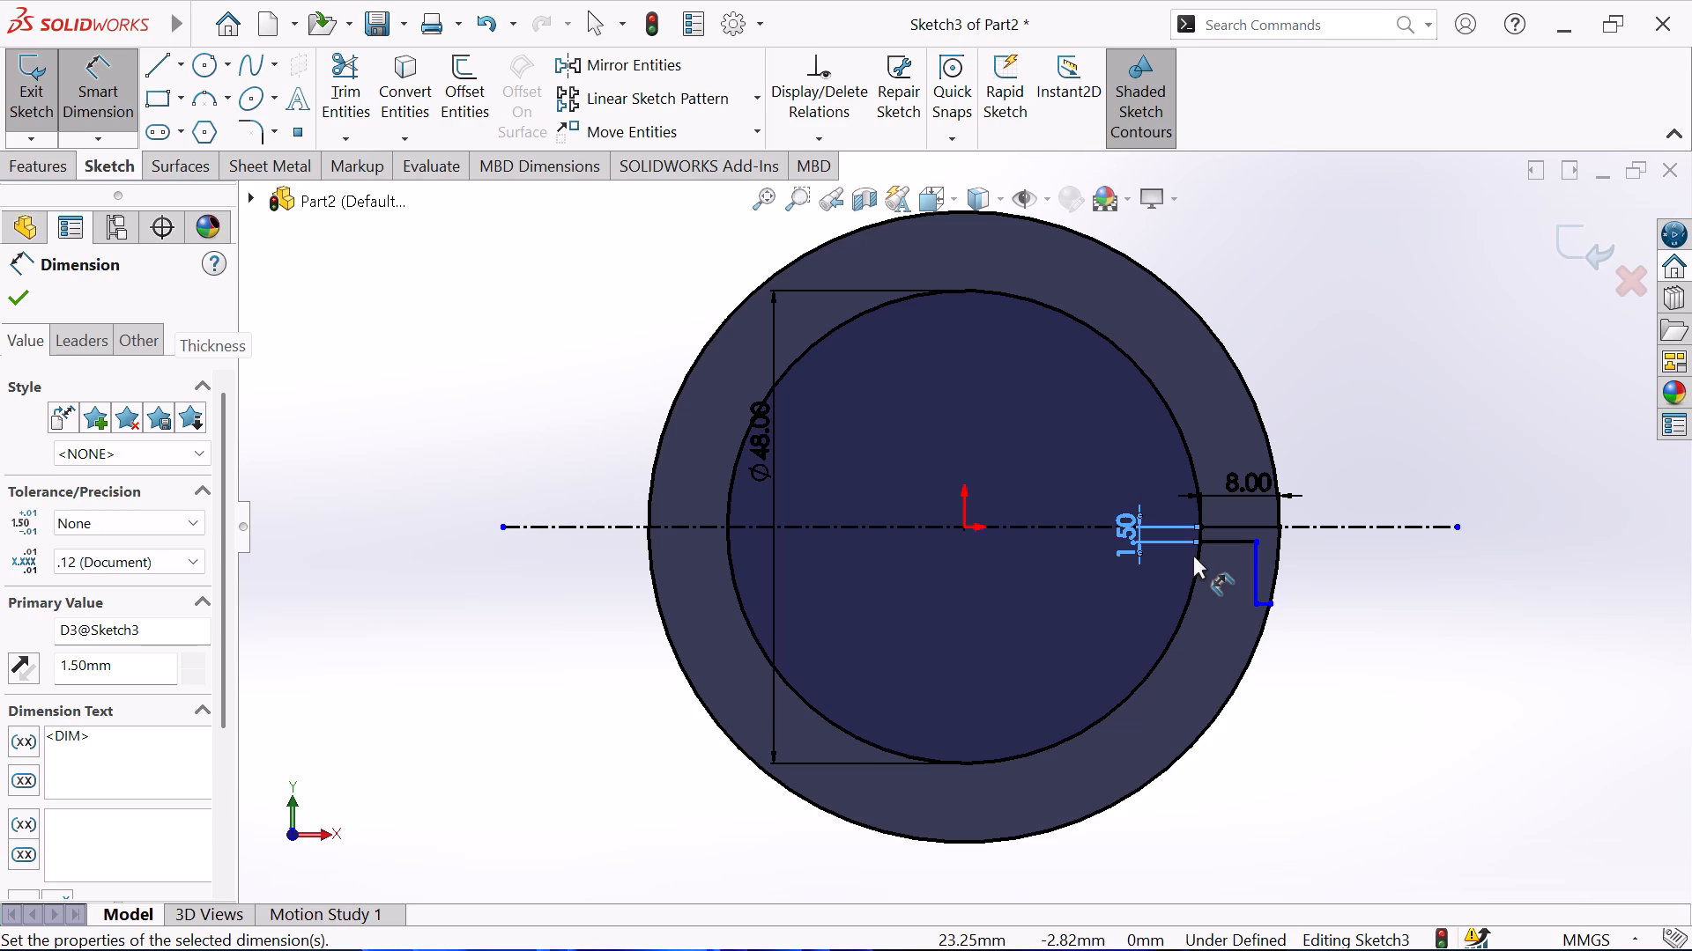
Dimension the distance from the 8 mm centerline segment to the lower end of the vertical line as 6.5 mm.
left_click(1228, 527)
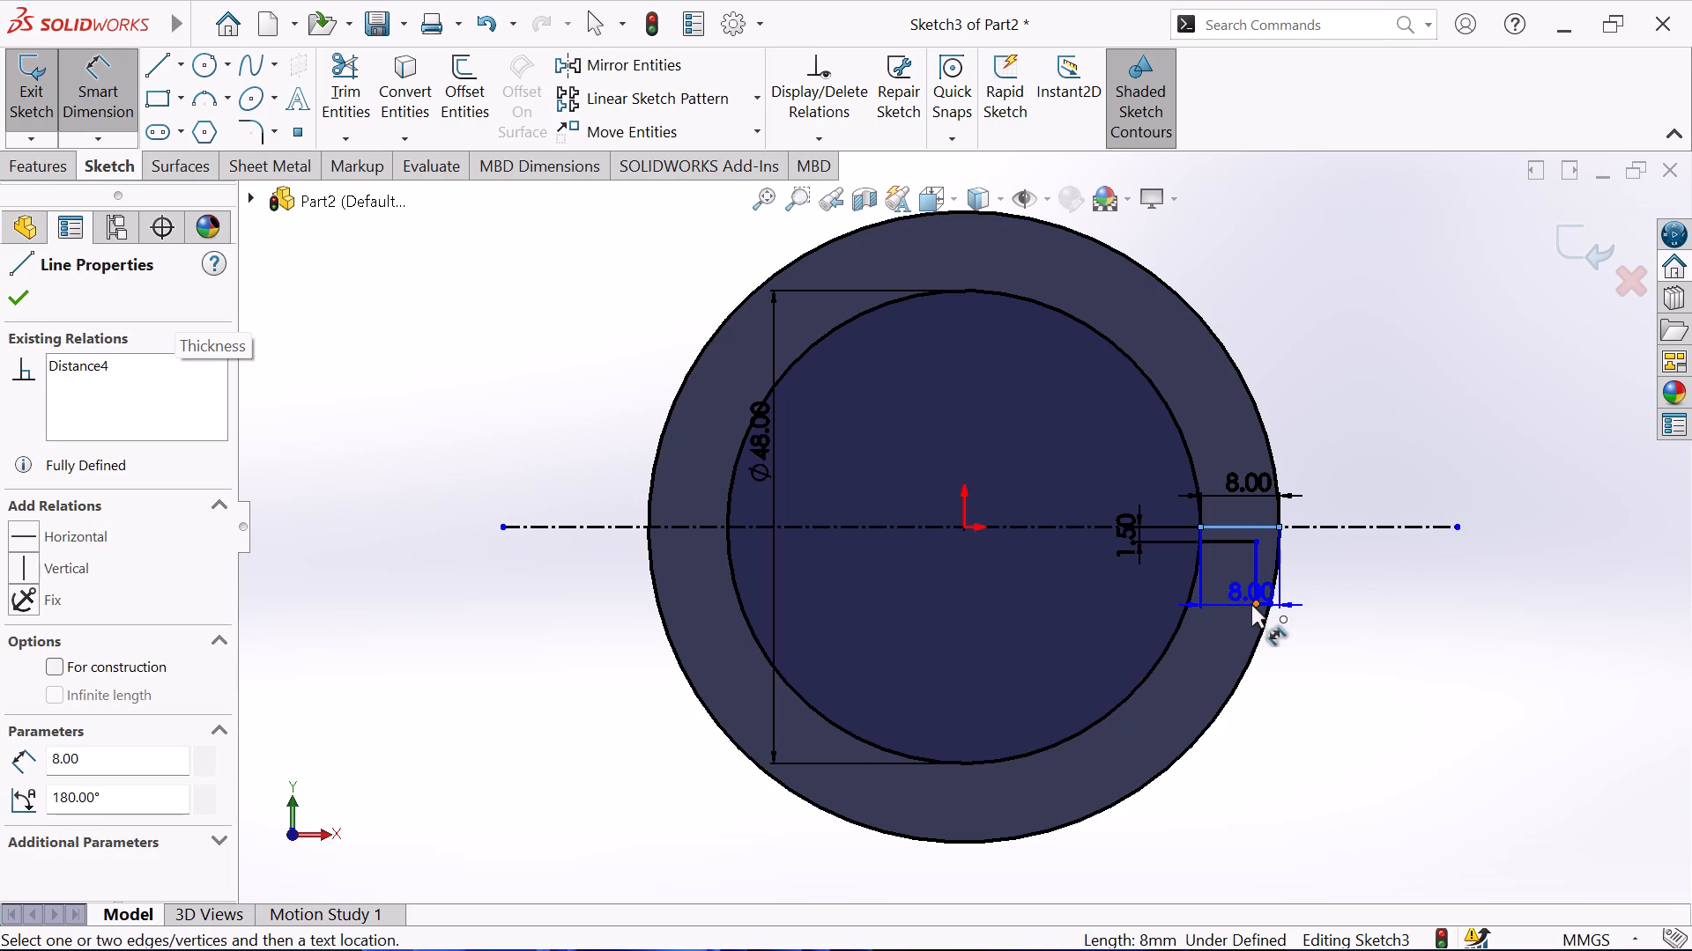
left_click(1251, 605)
left_click(1119, 589)
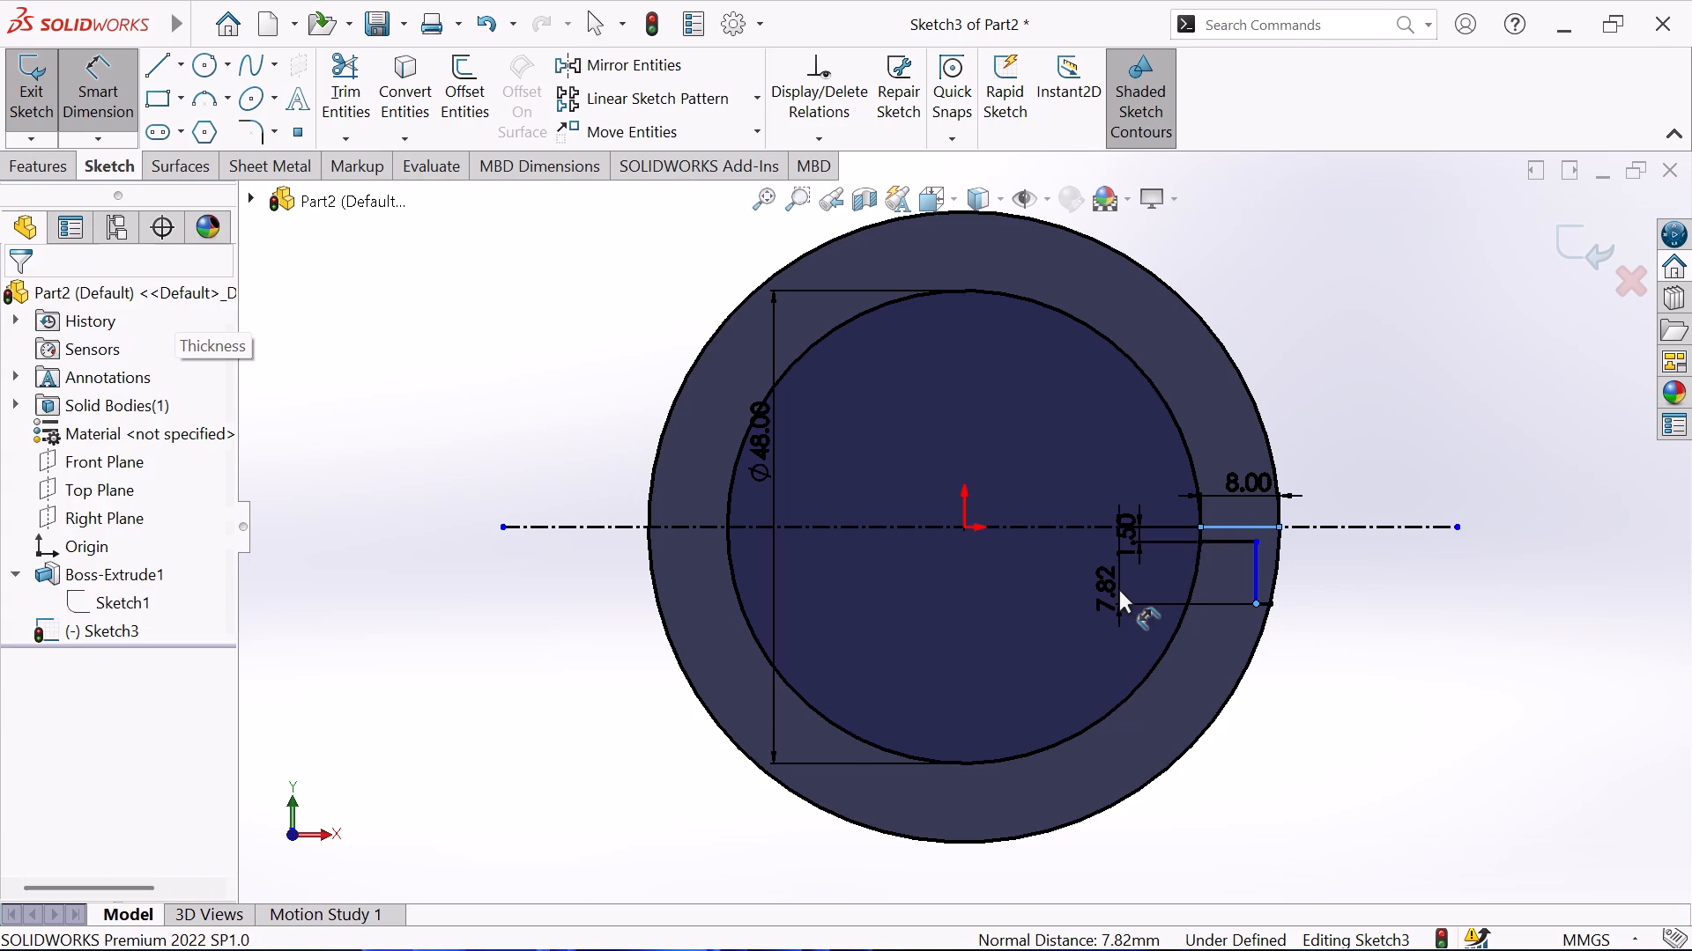
type("6.5")
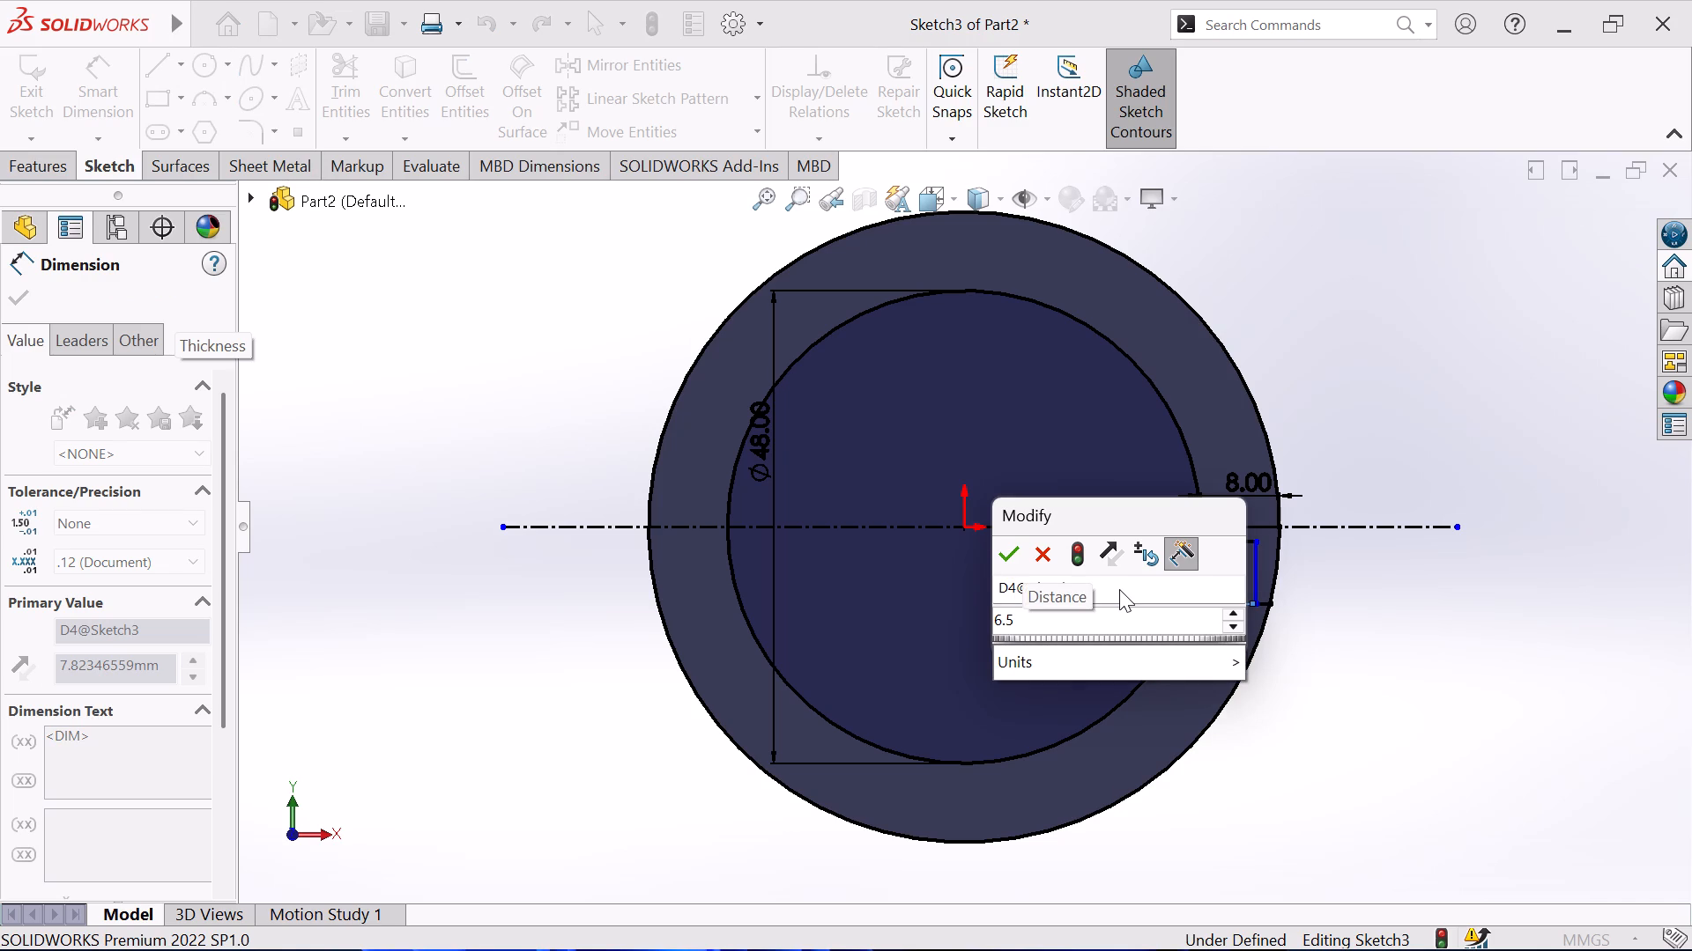
key("Return")
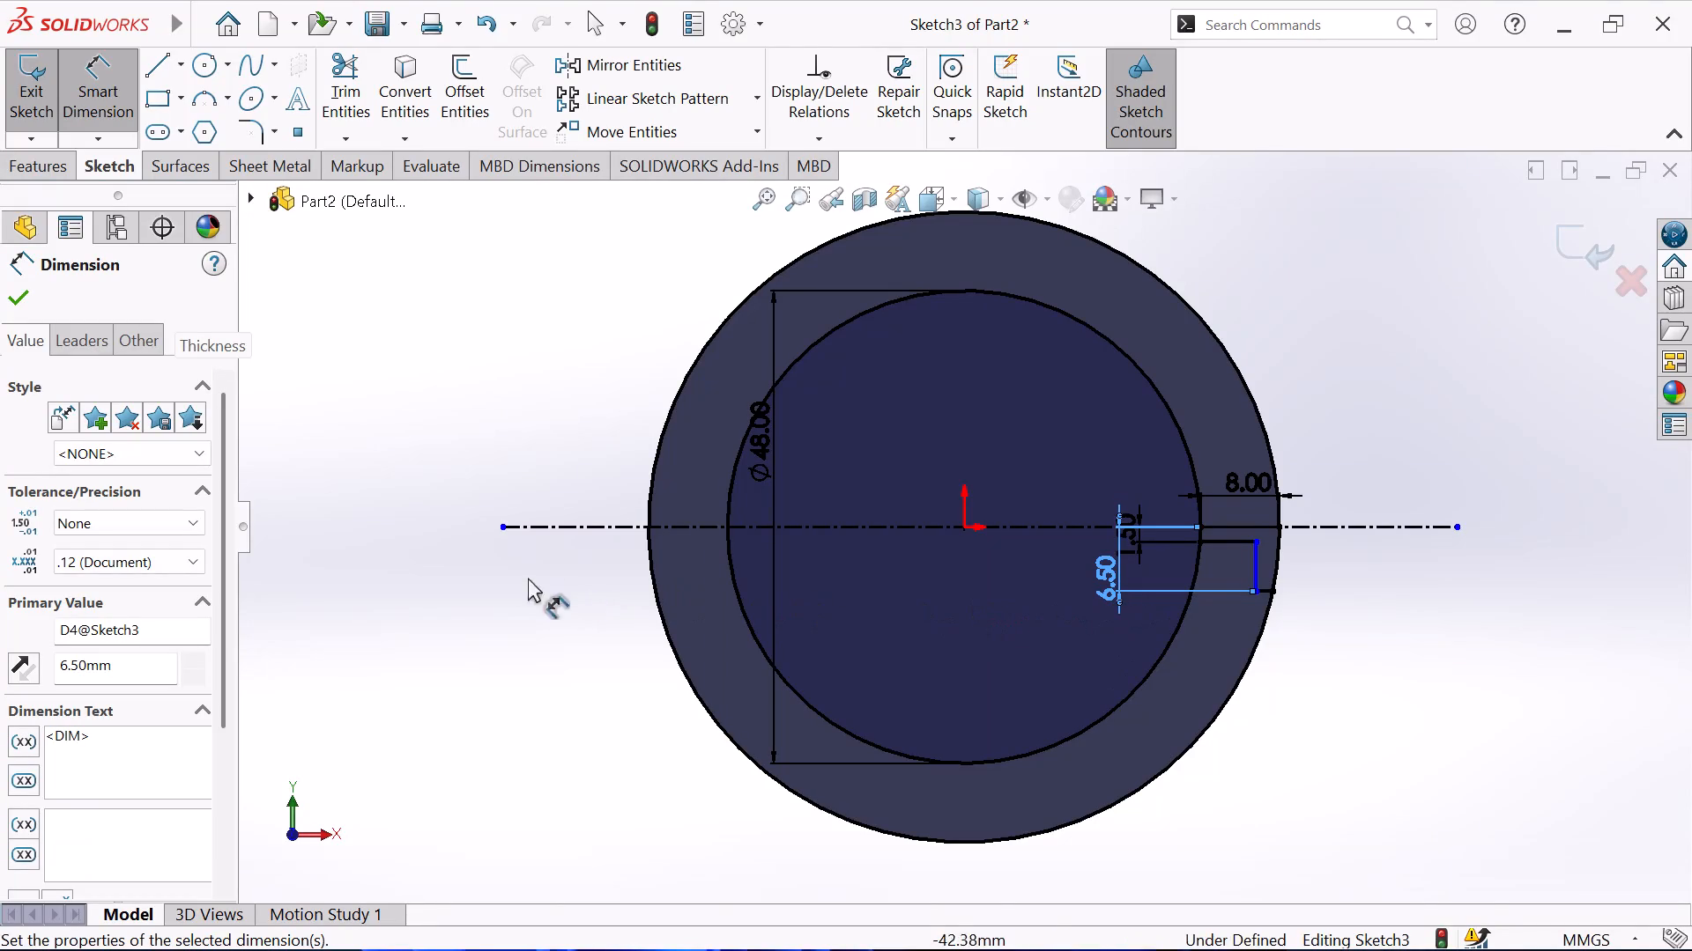
right_click(461, 571)
left_click(528, 654)
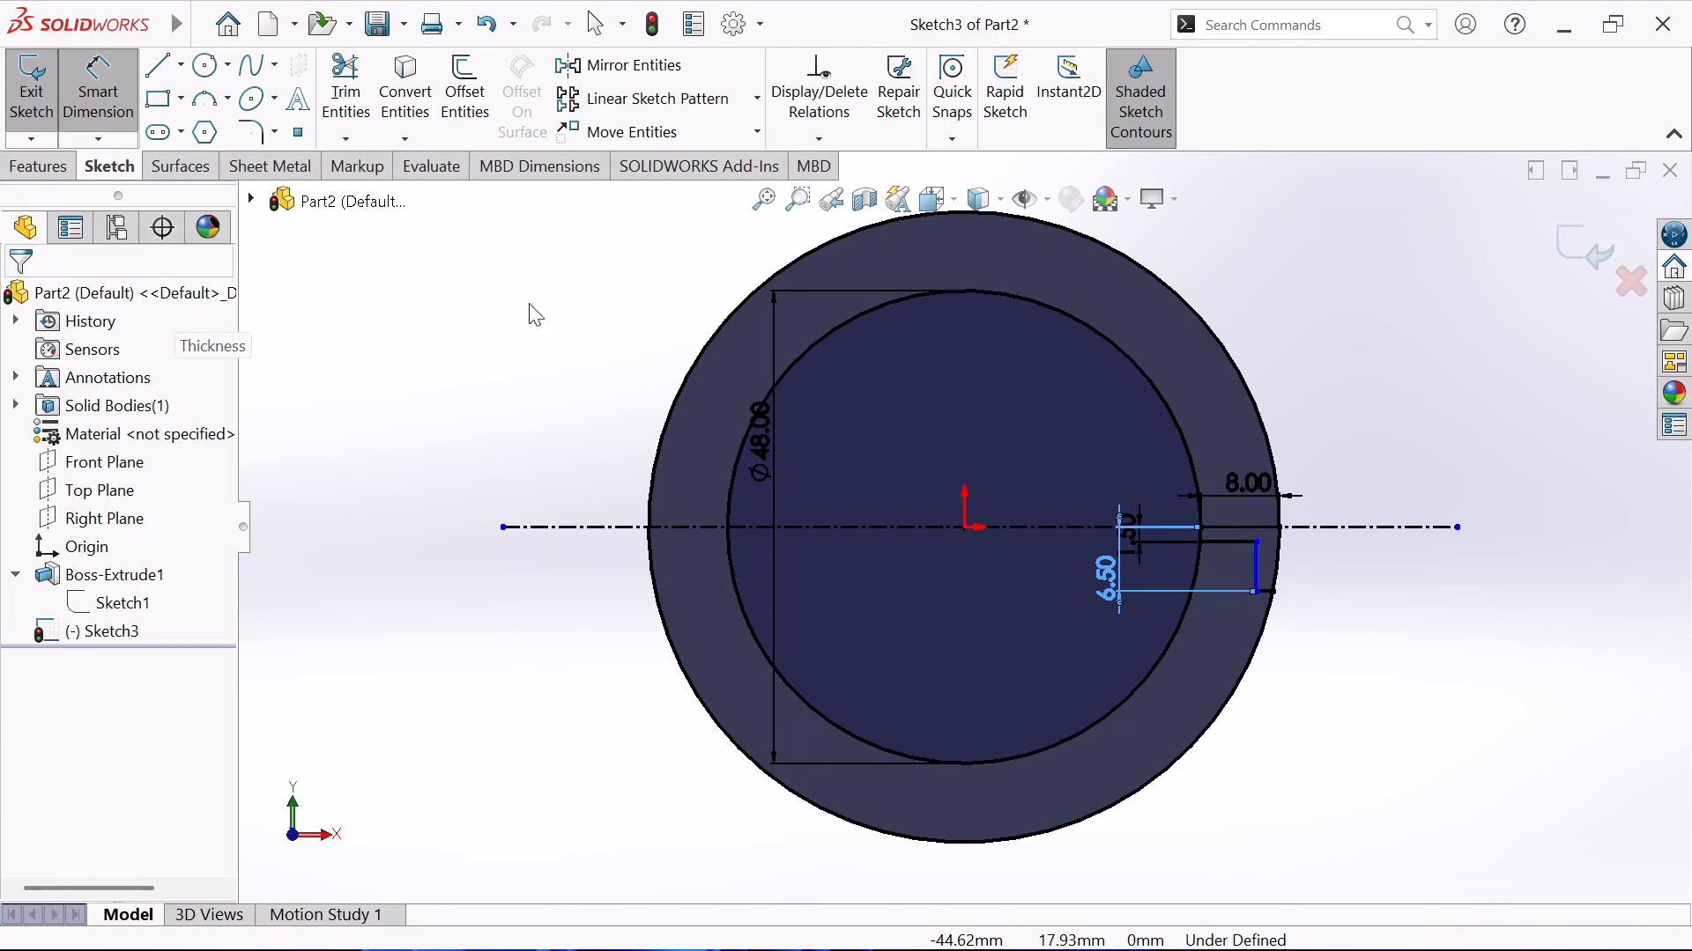
Trim the 48 mm circle and the outer circle down to the short arcs that close the small stepped profile.
left_click(339, 76)
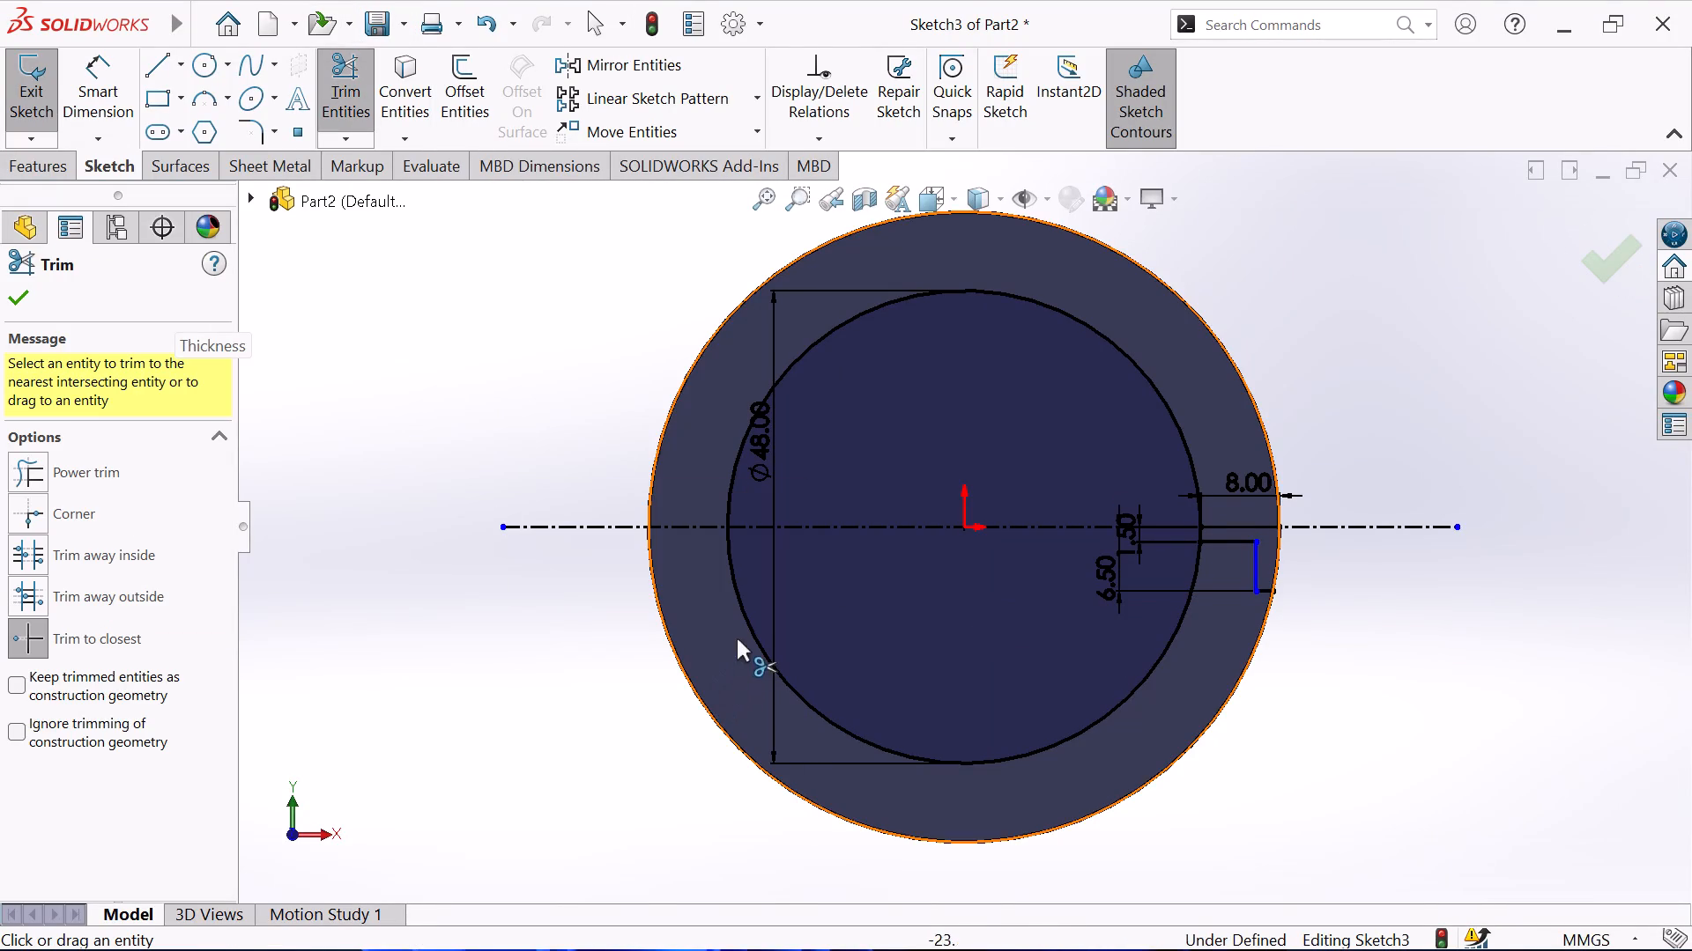
left_click(753, 620)
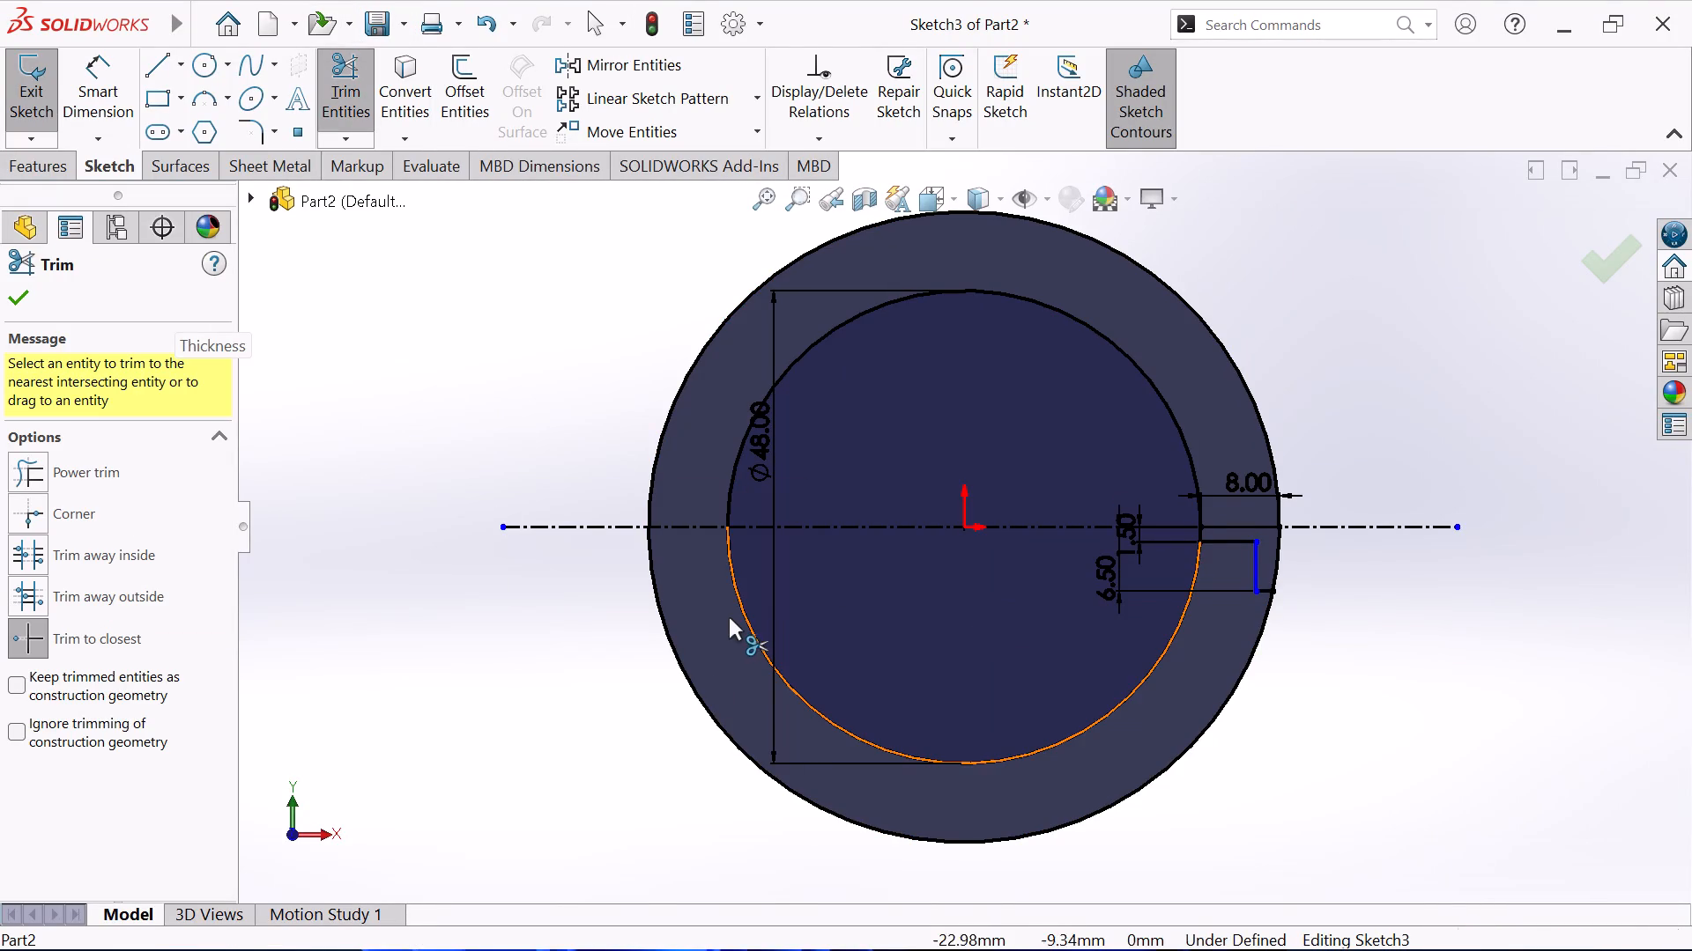
left_click(736, 607)
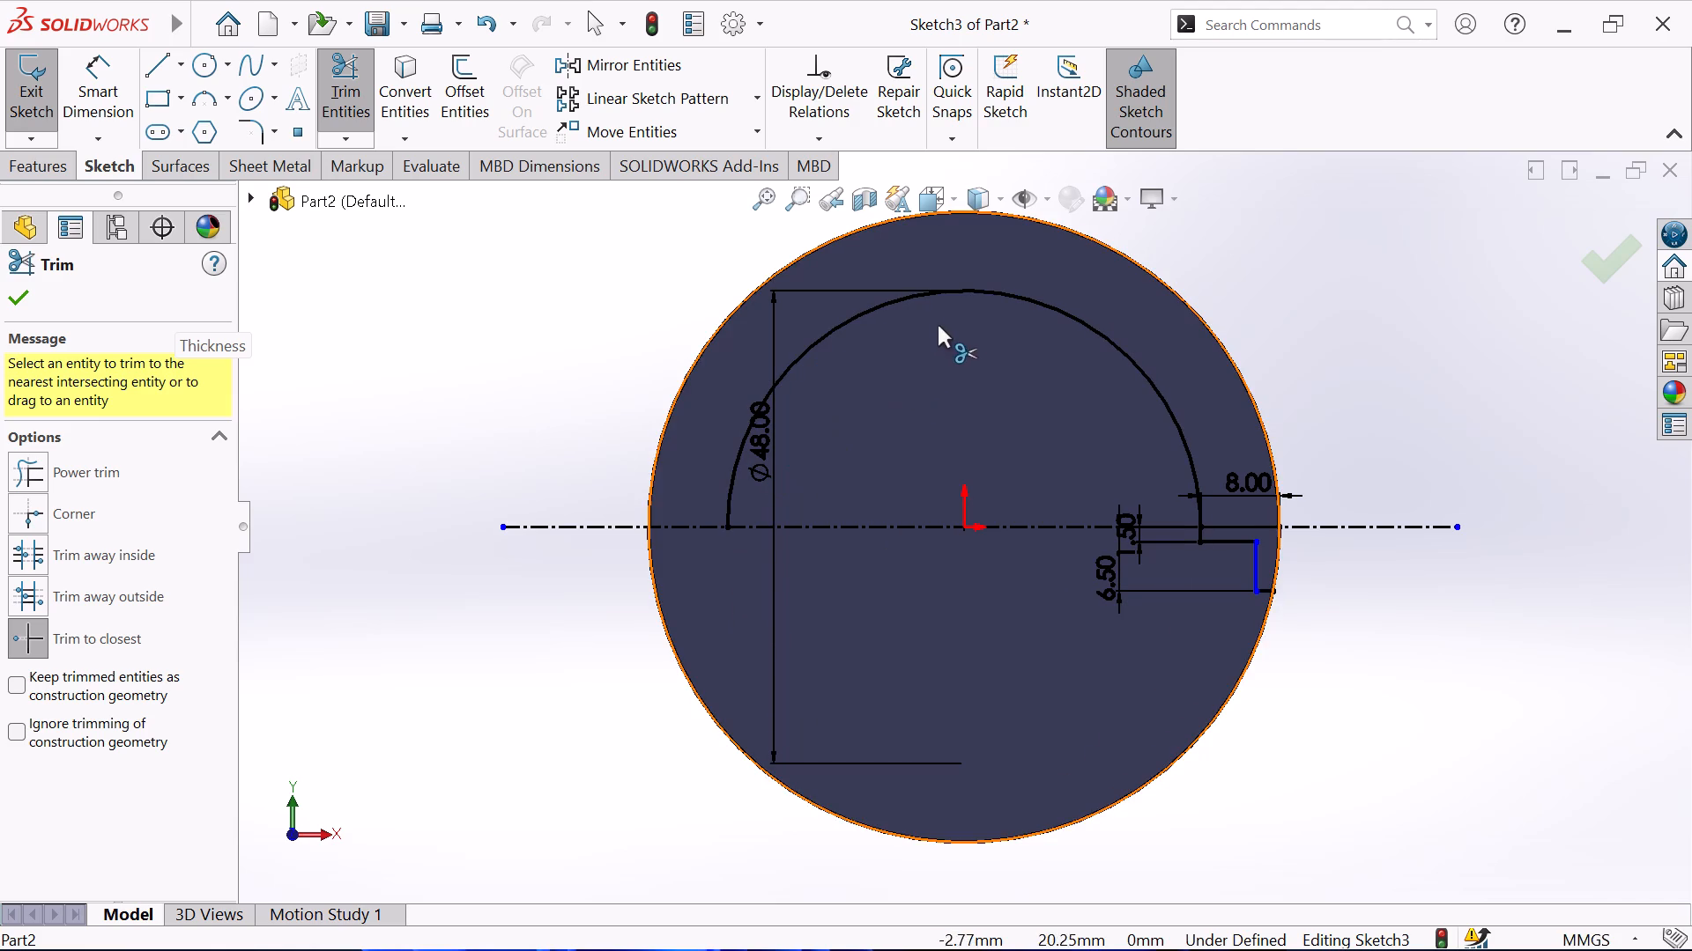
left_click(964, 291)
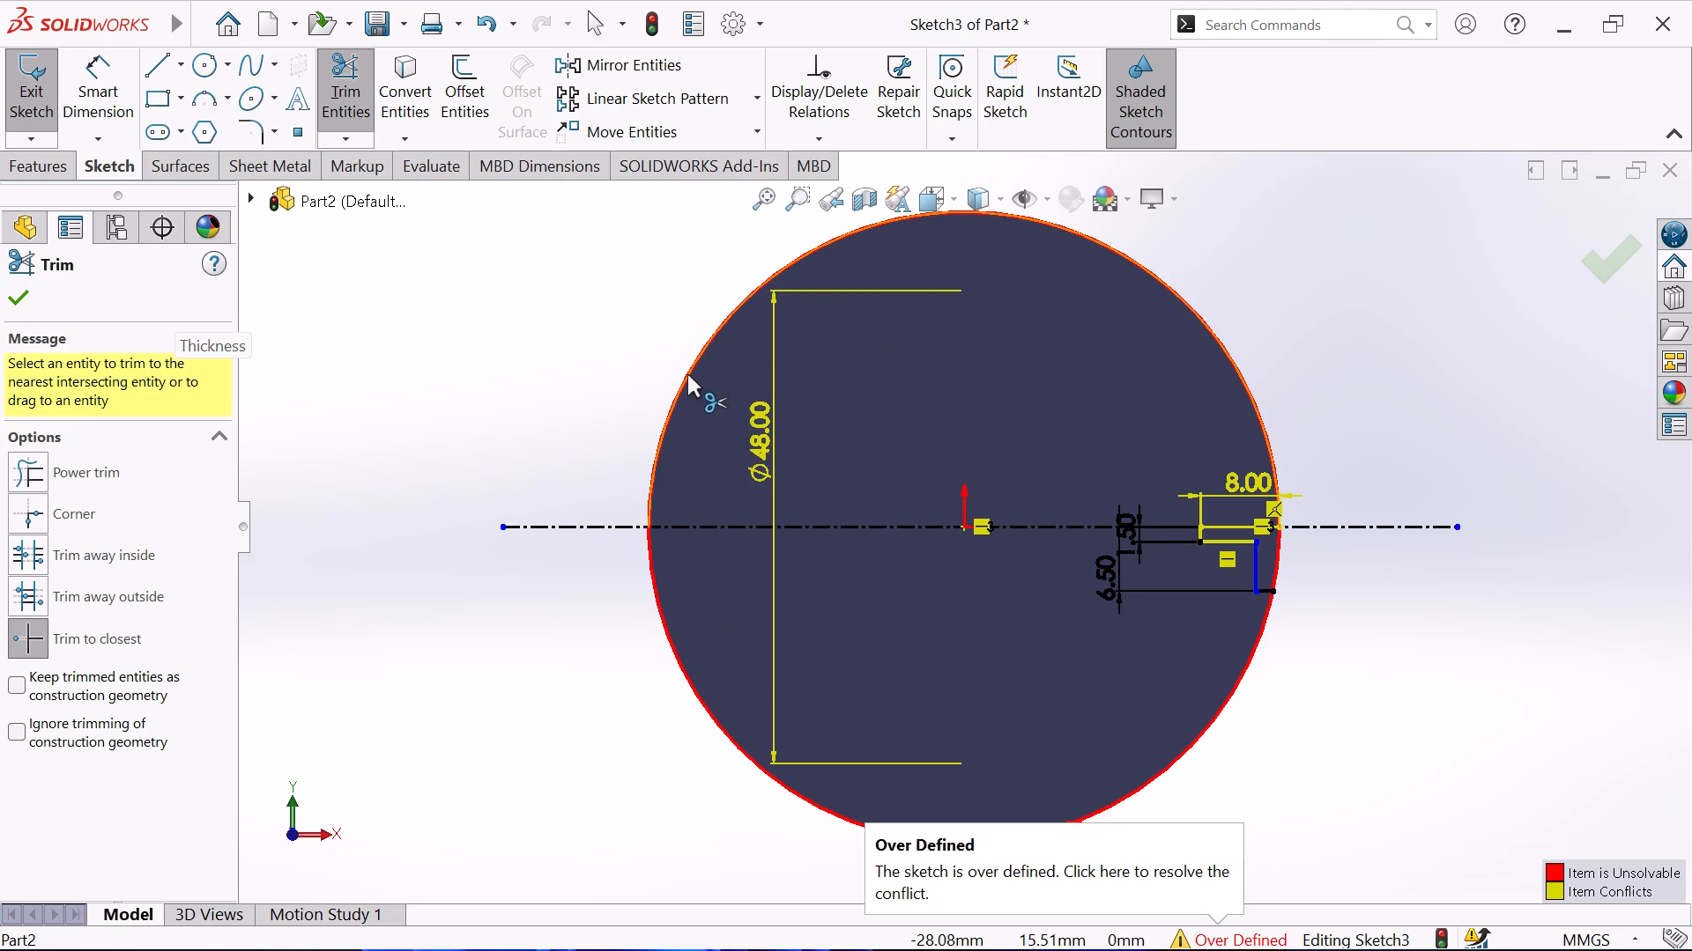
left_click(687, 374)
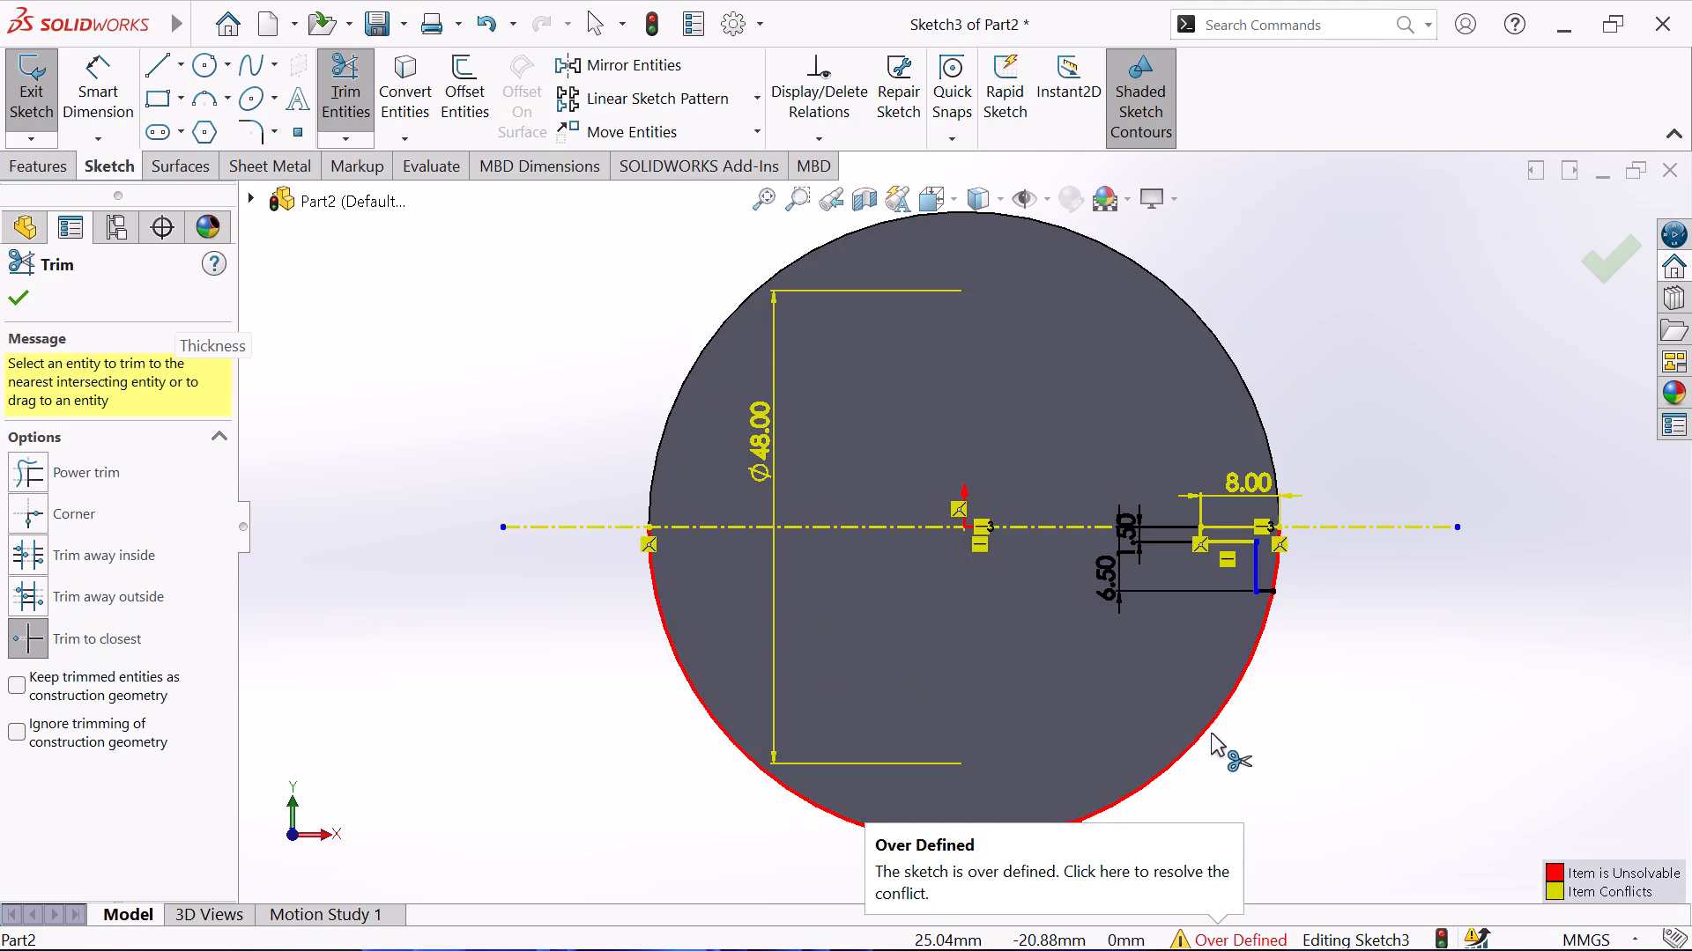
left_click(1211, 733)
left_click(1206, 723)
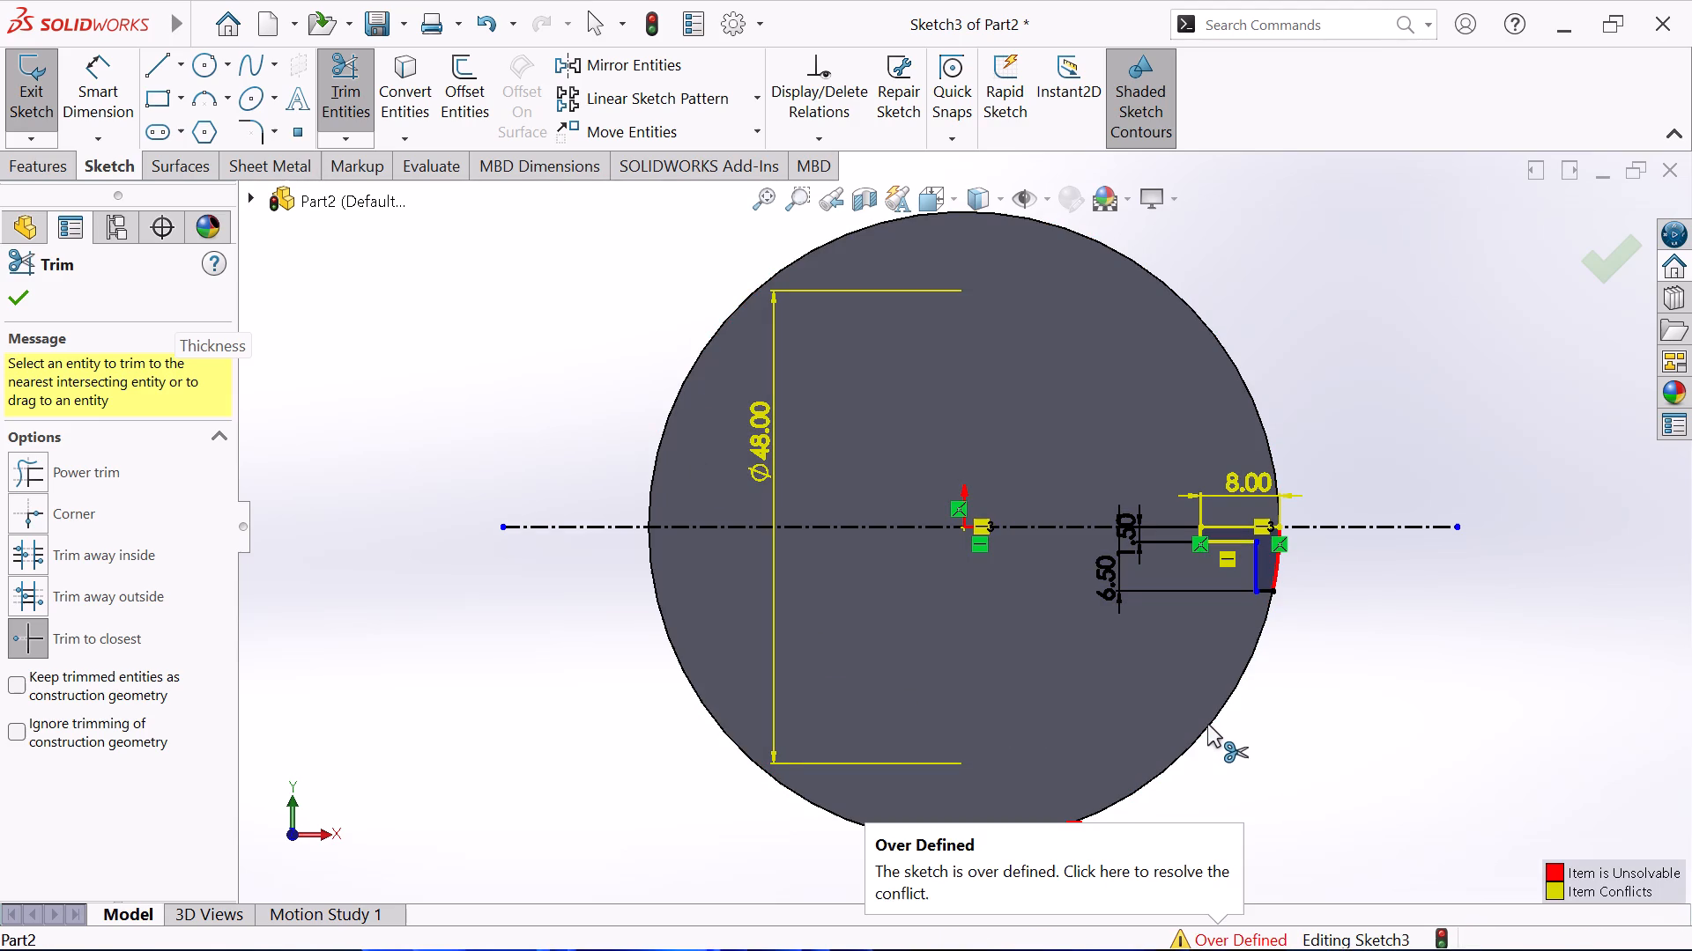
Delete the 48 mm diameter dimension from the sketch.
scroll(1226, 651, "down", 2)
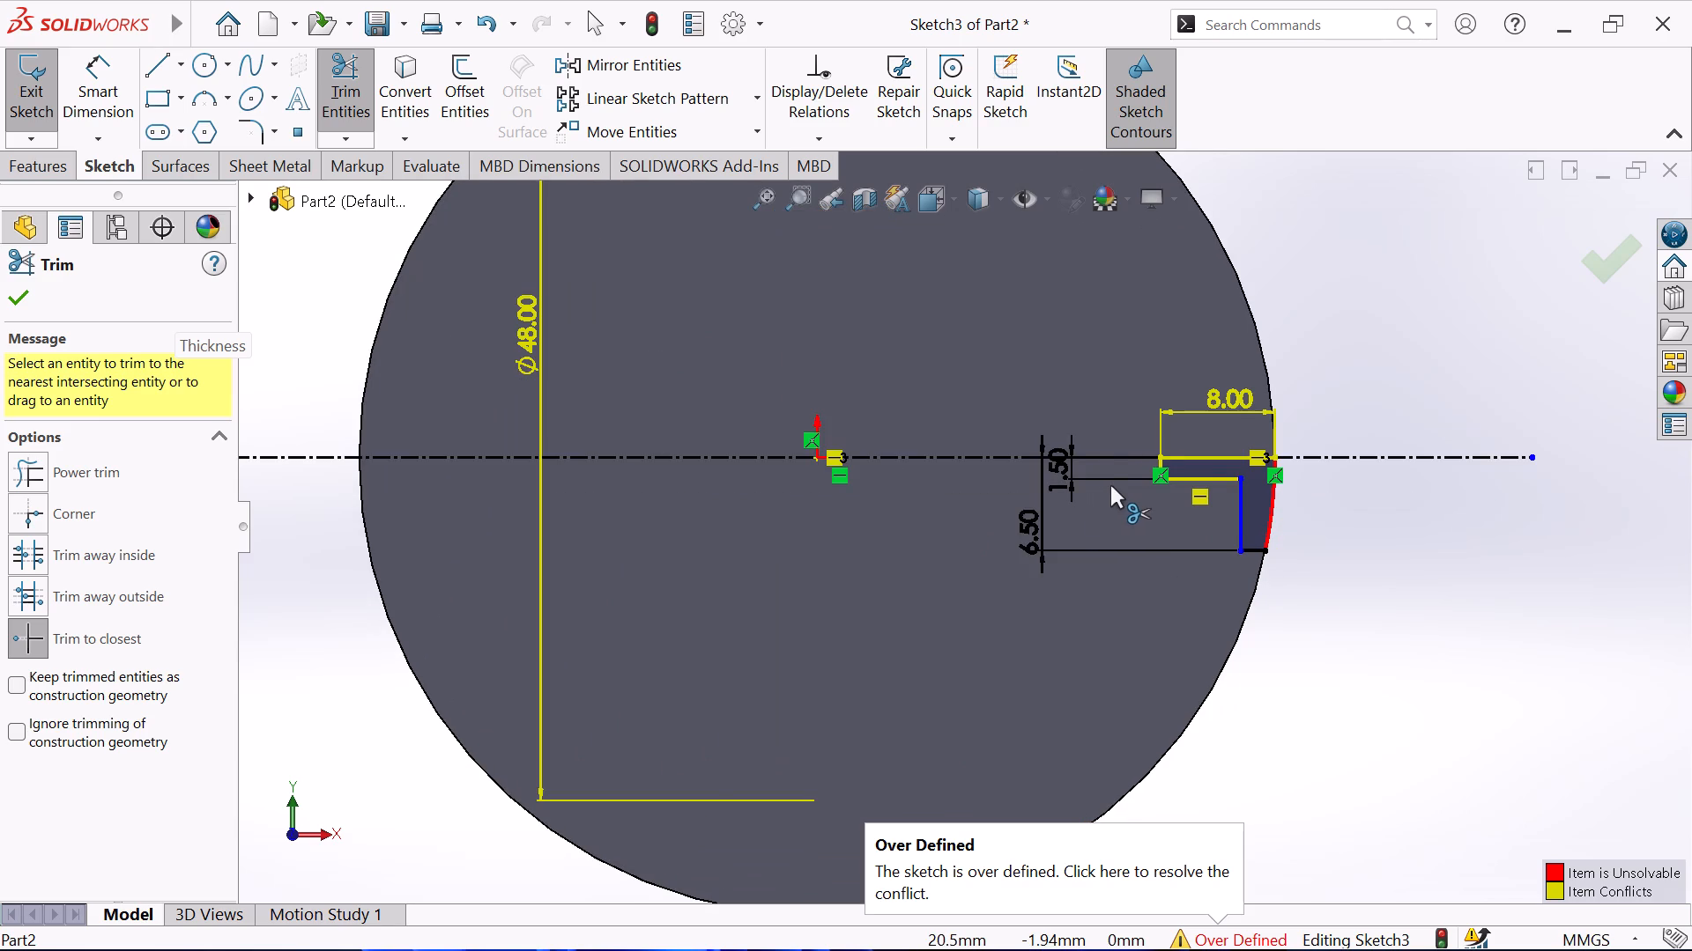
scroll(1110, 485, "down", 1)
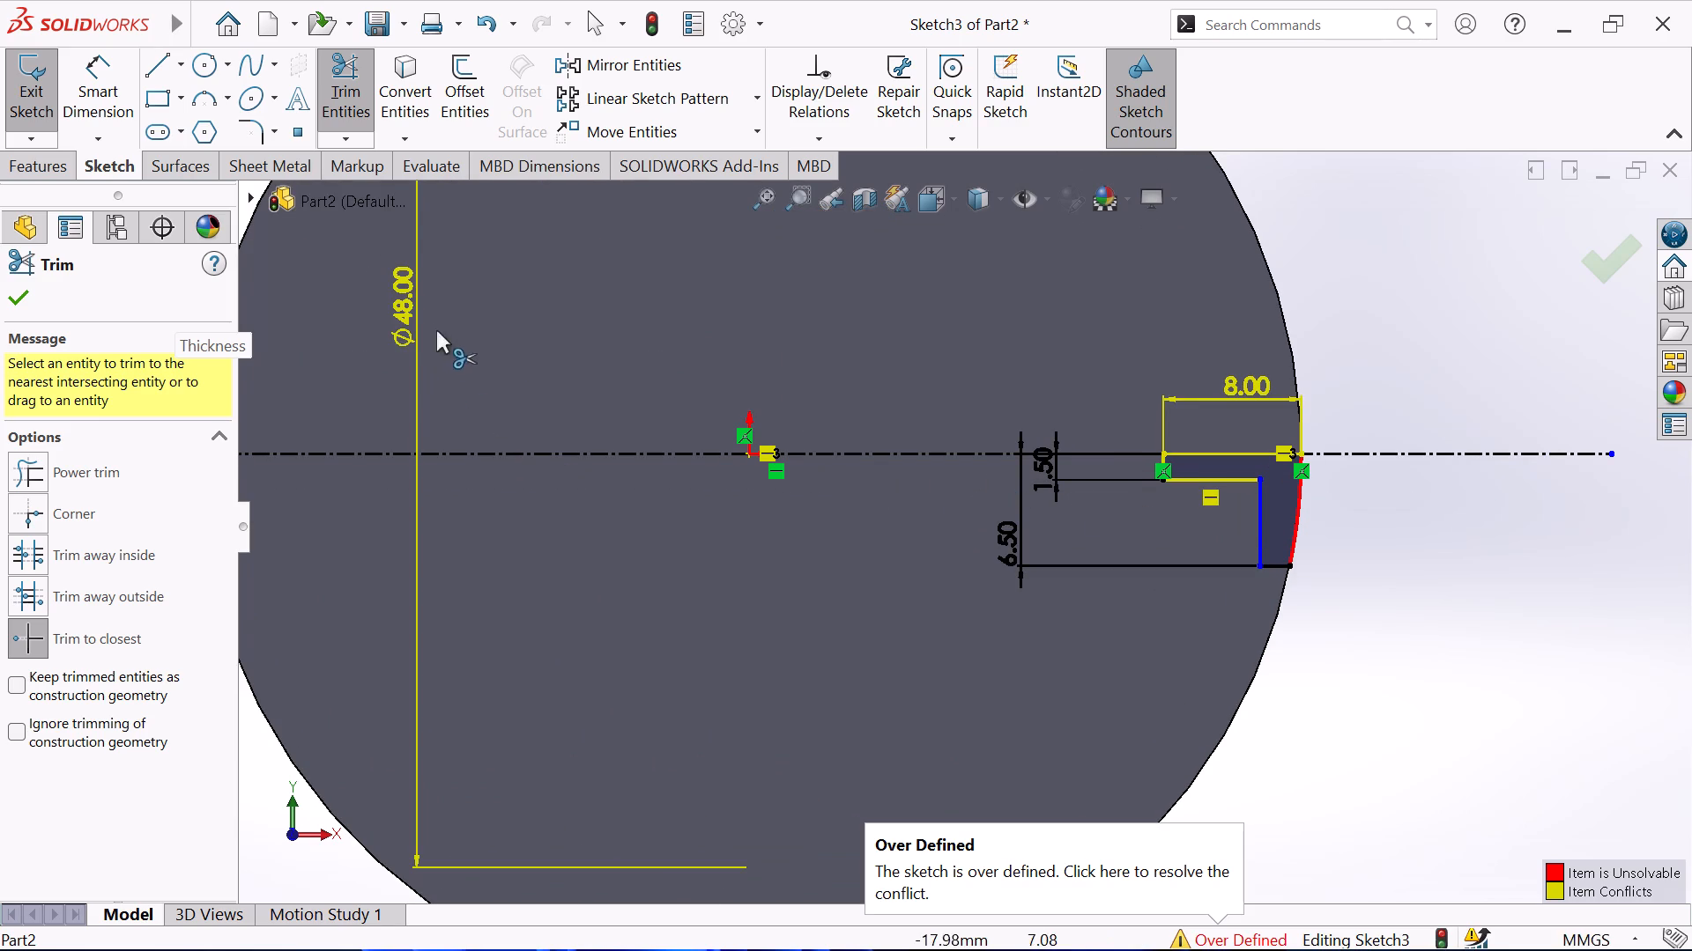
left_click(410, 309)
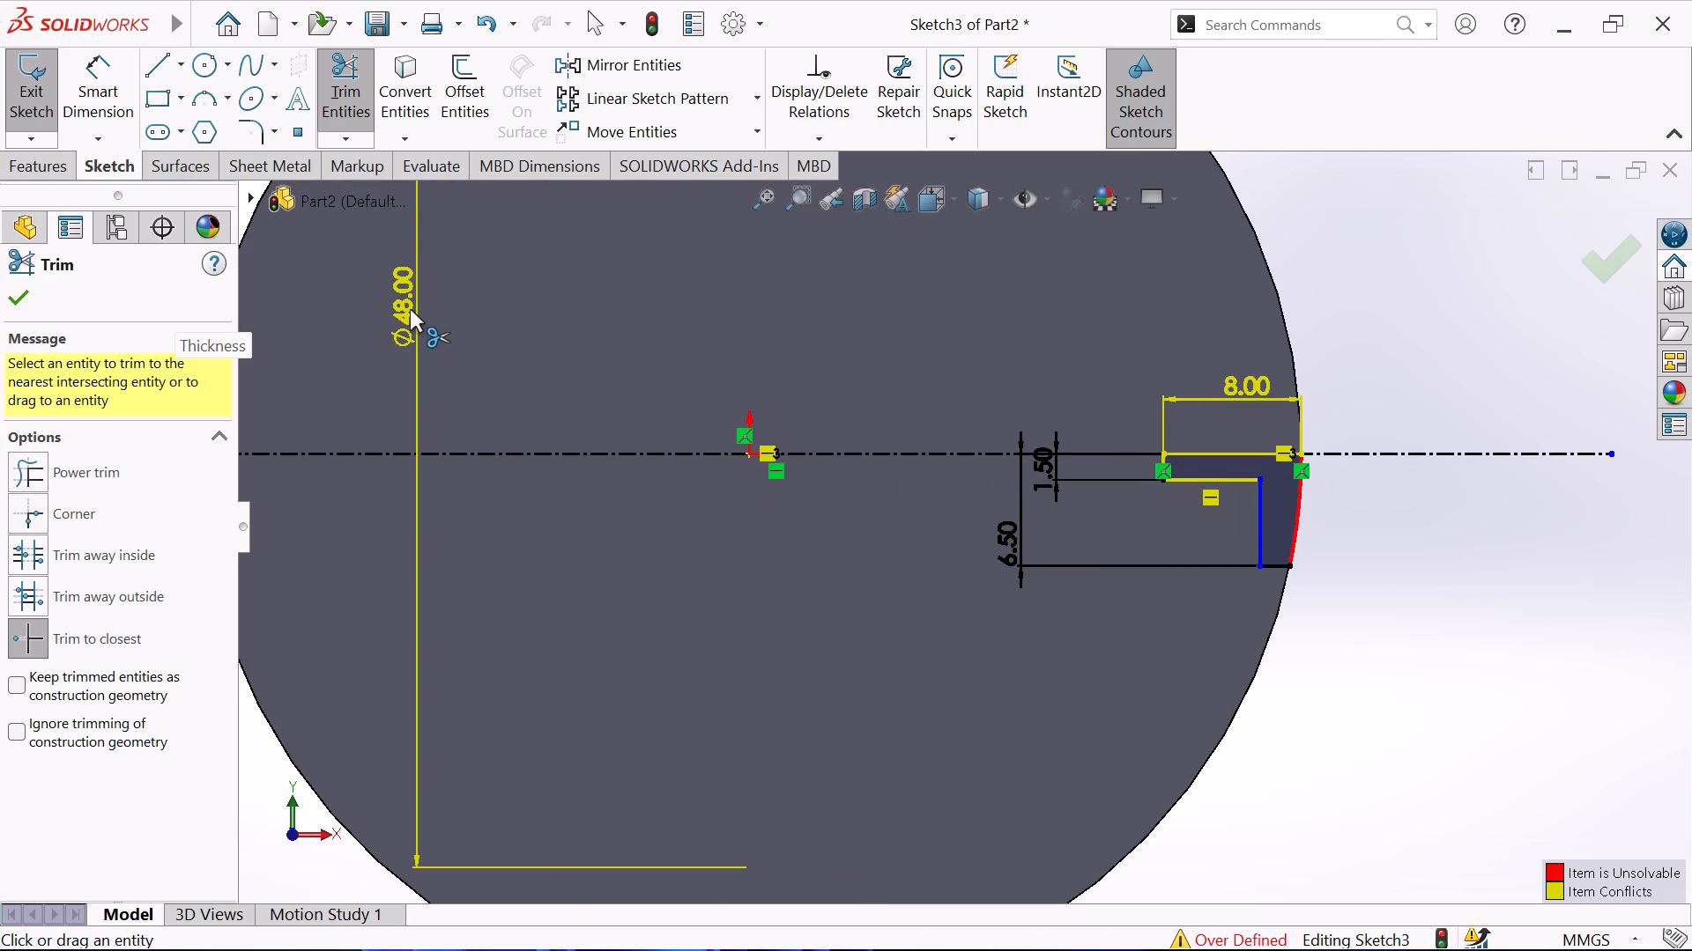
left_click(1247, 395)
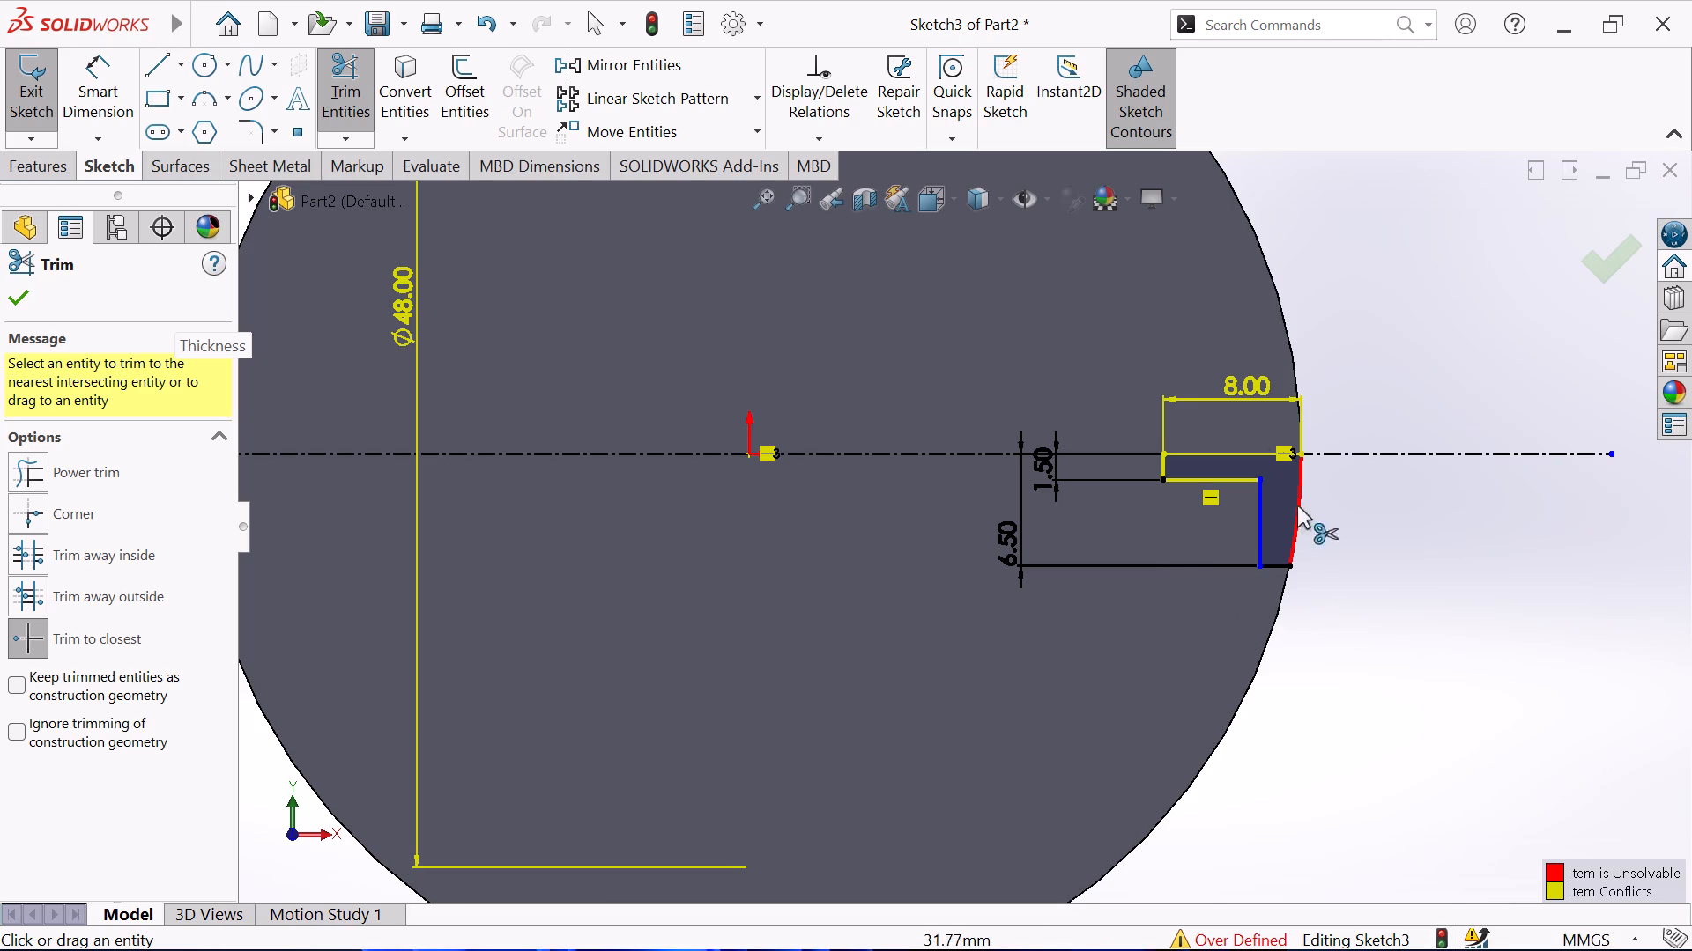
left_click(1240, 385)
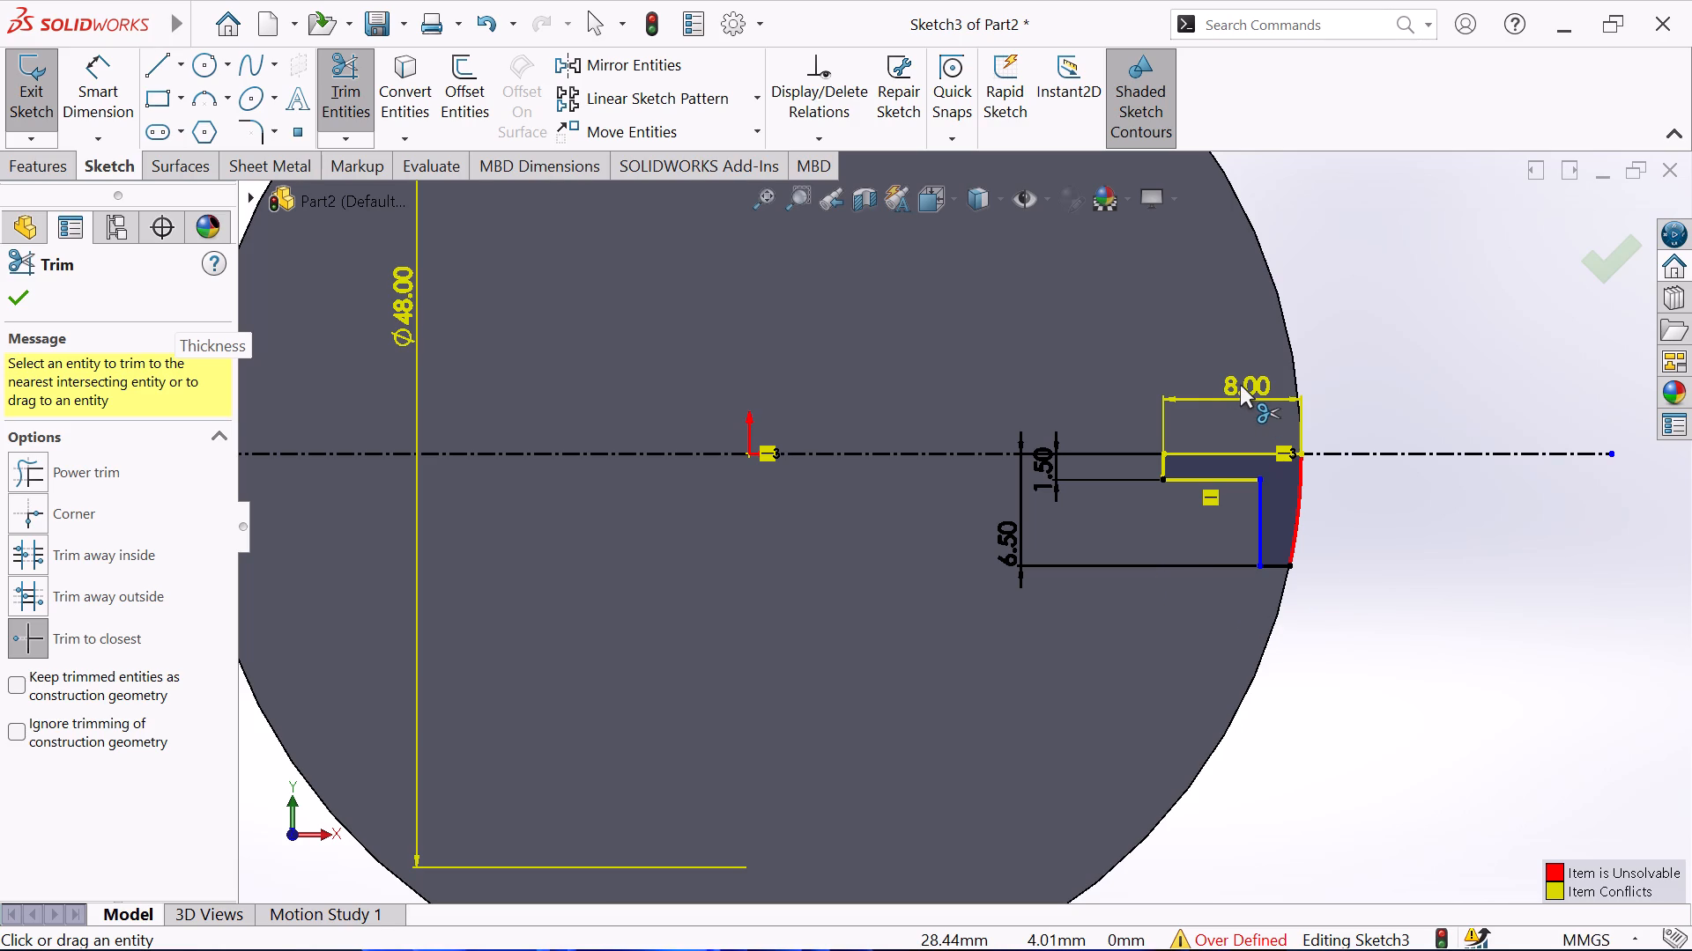
key("Escape")
scroll(789, 417, "up", 3)
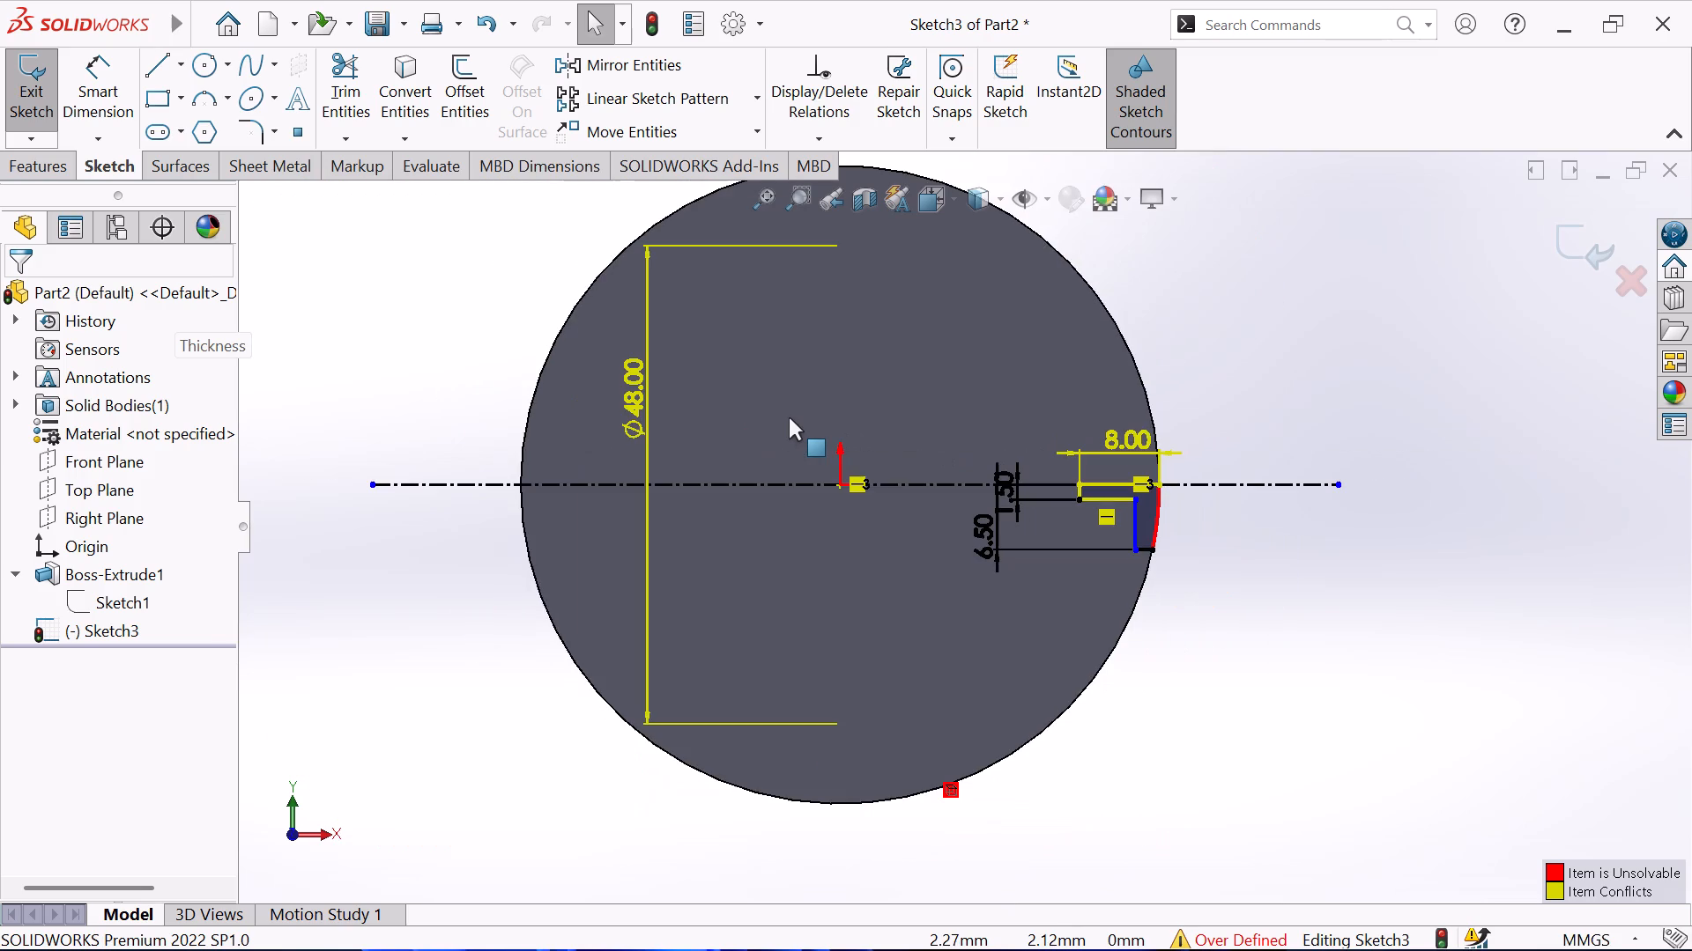
key("Escape")
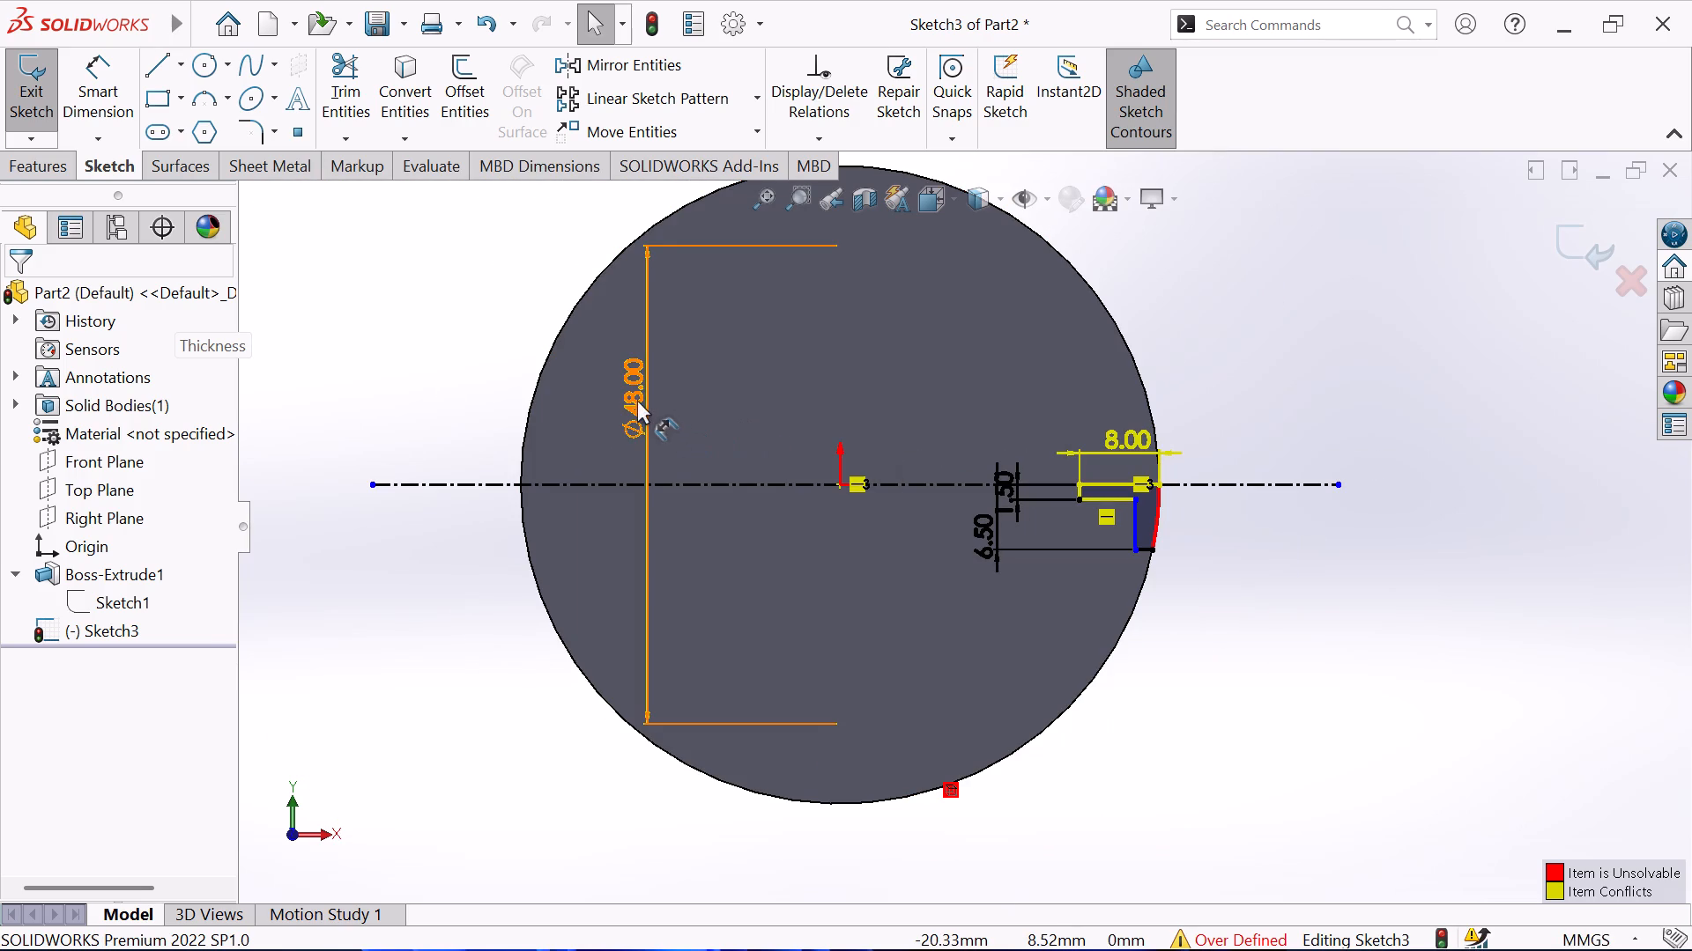
left_click(637, 400)
key("Delete")
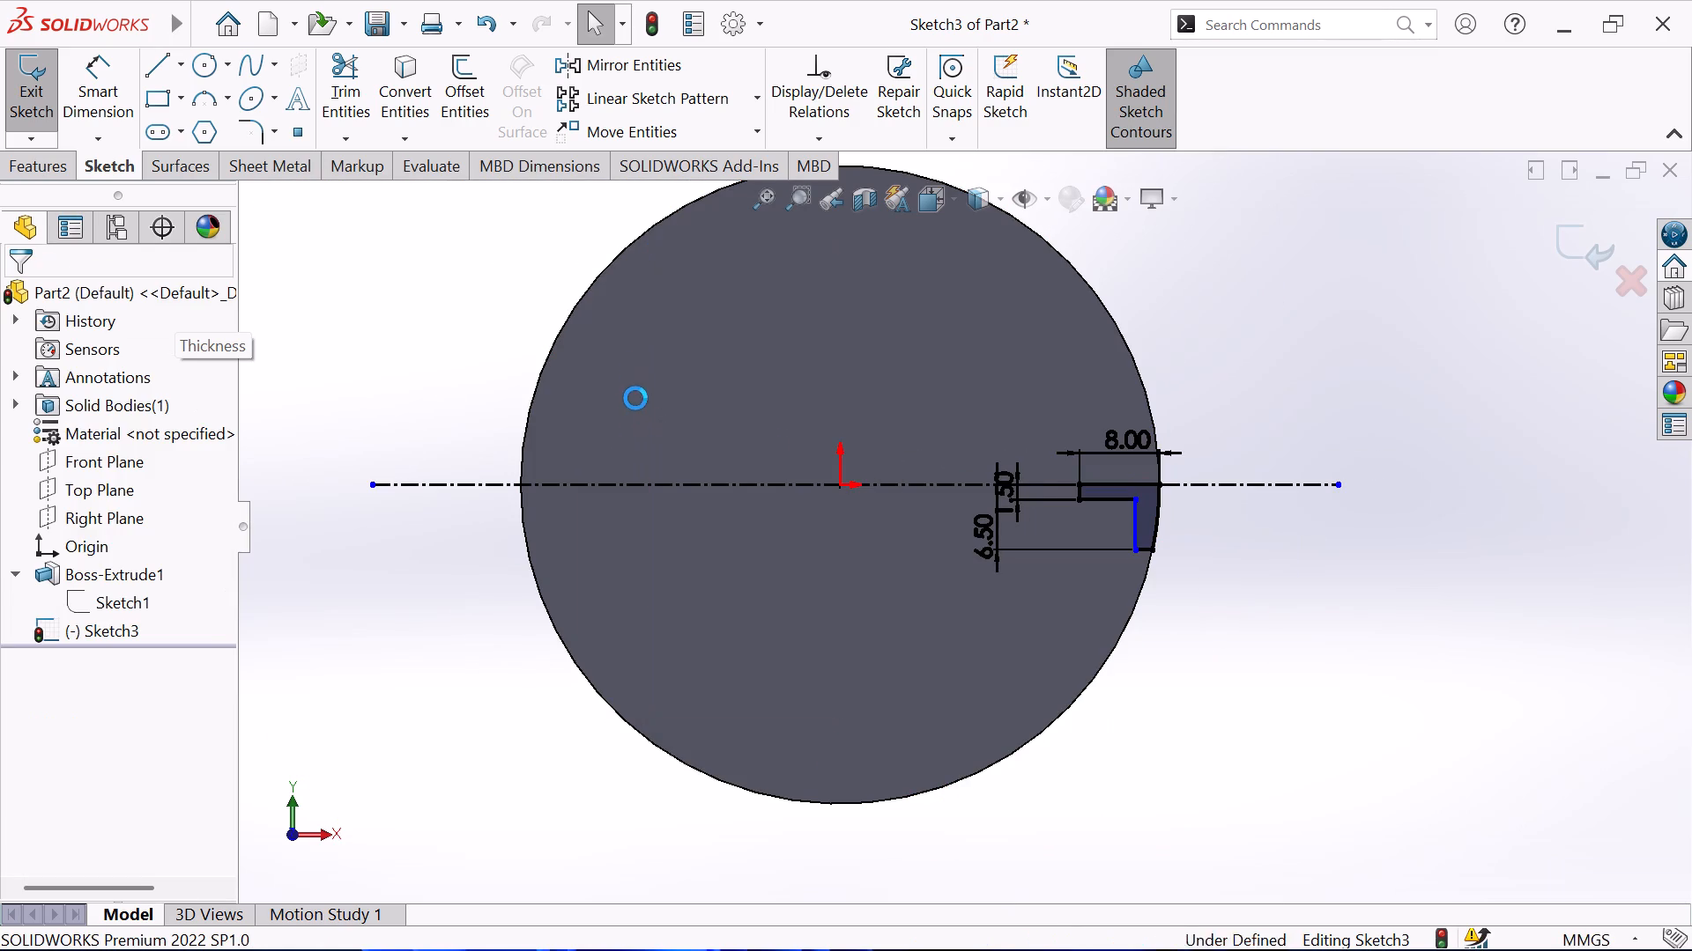
Dimension the short horizontal line at the lower end of the stepped rim profile as 1.5 mm.
scroll(865, 409, "down", 2)
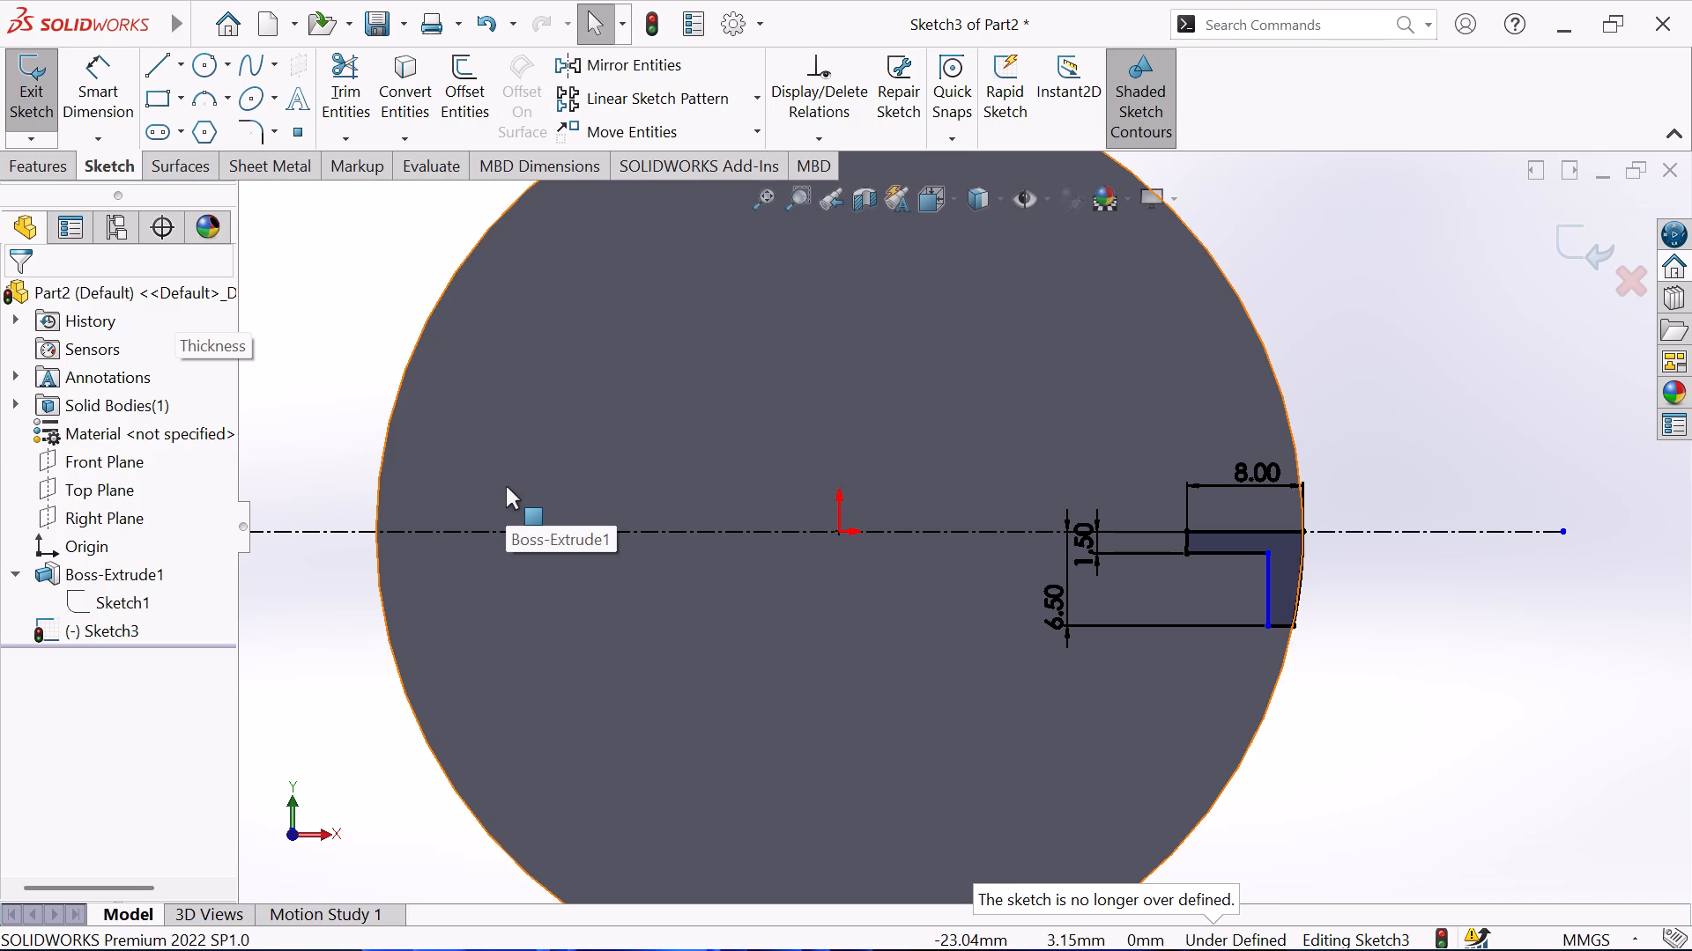
left_click(121, 95)
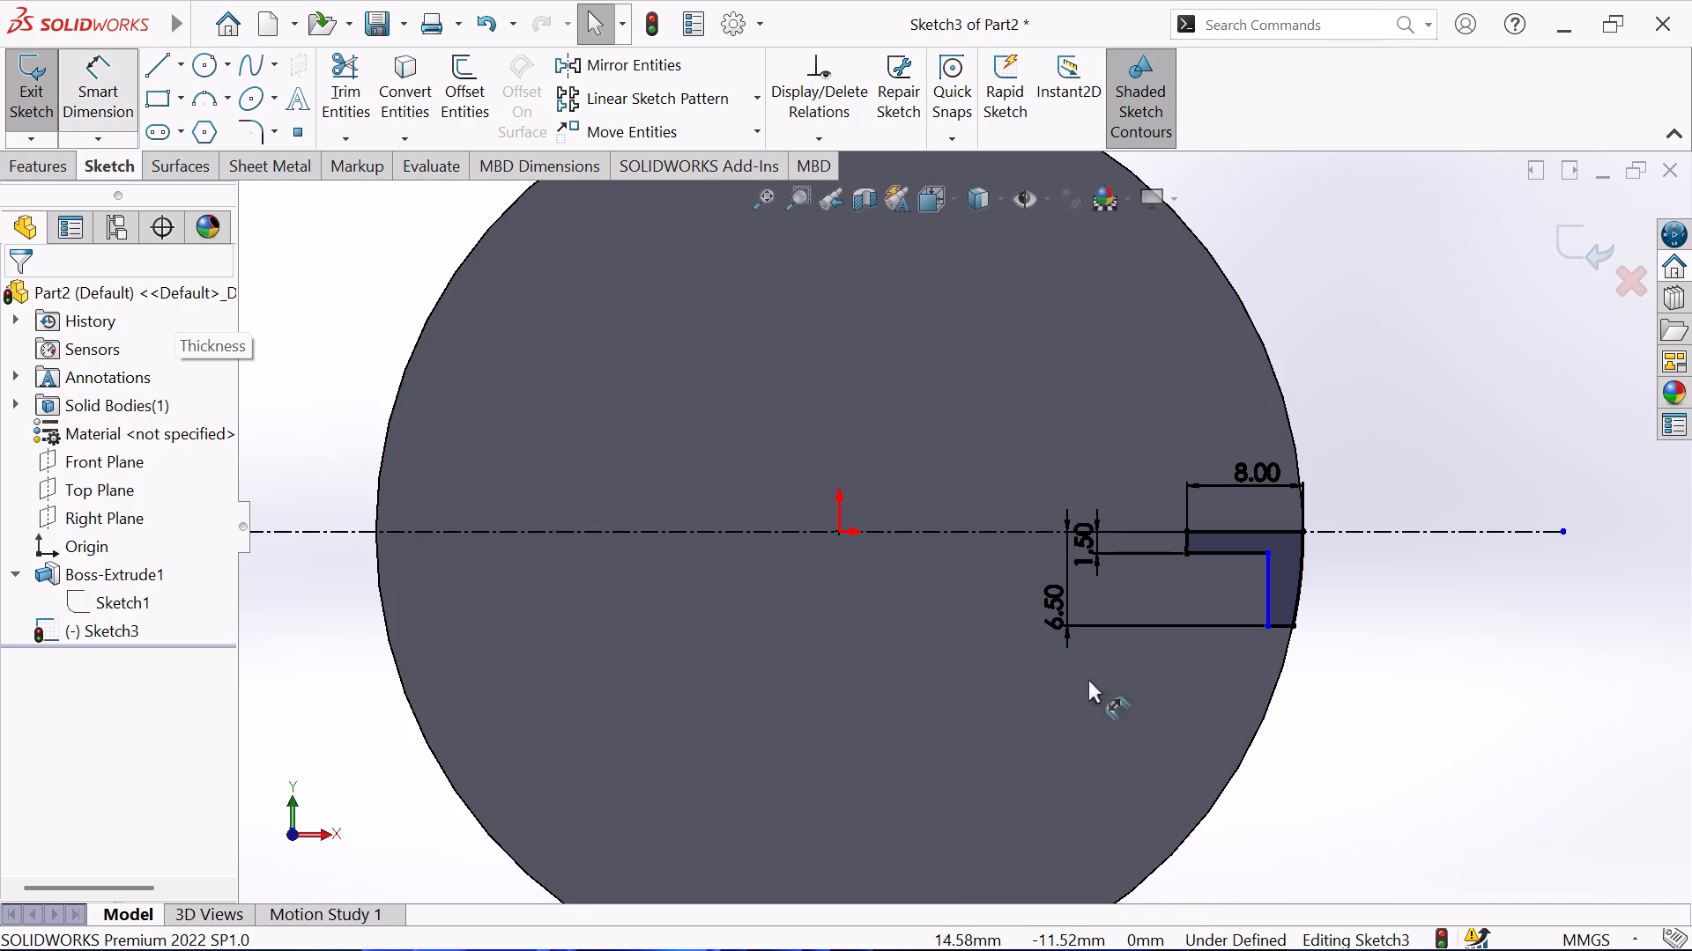
left_click(1273, 626)
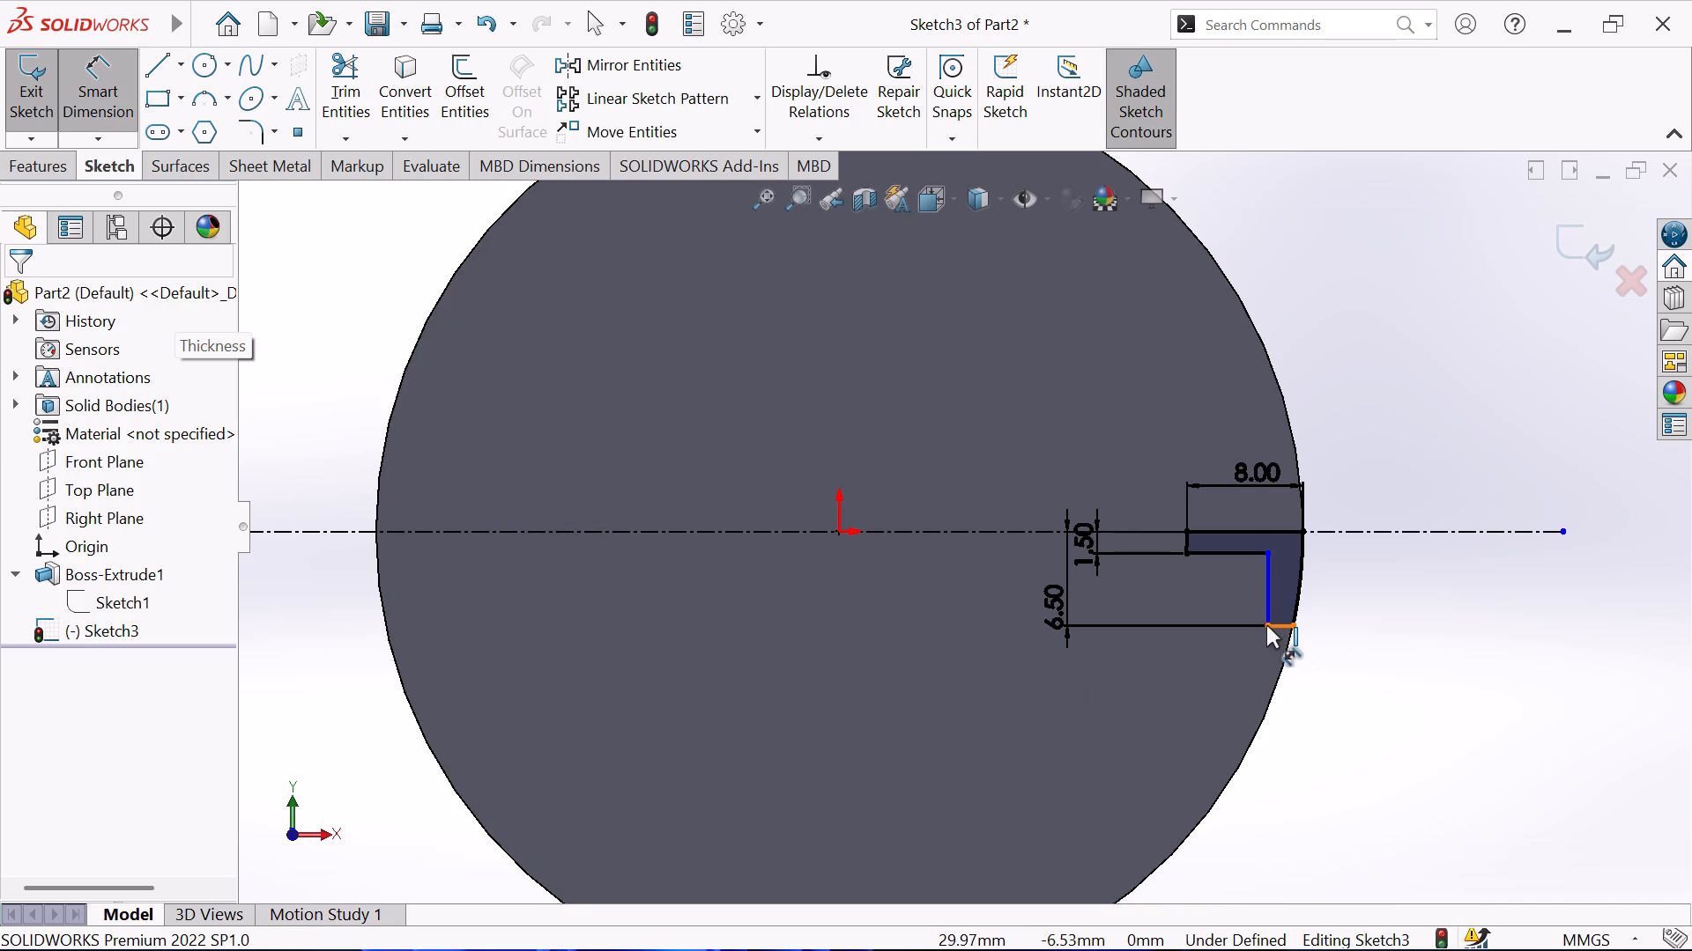
left_click(1303, 664)
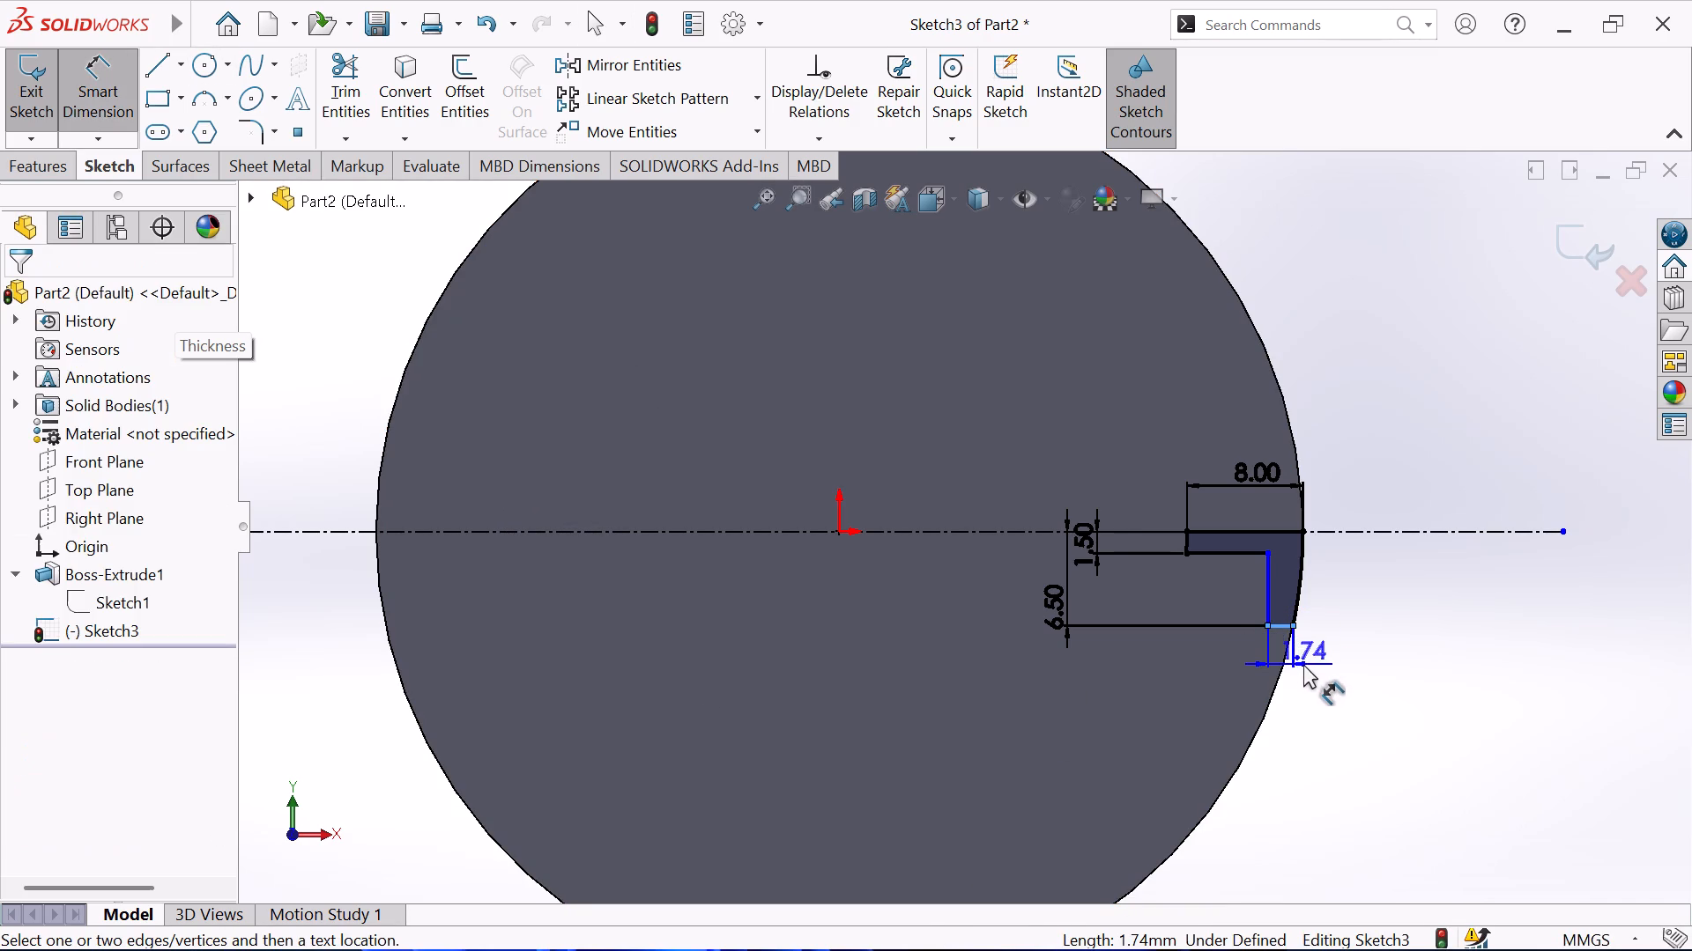
key("1")
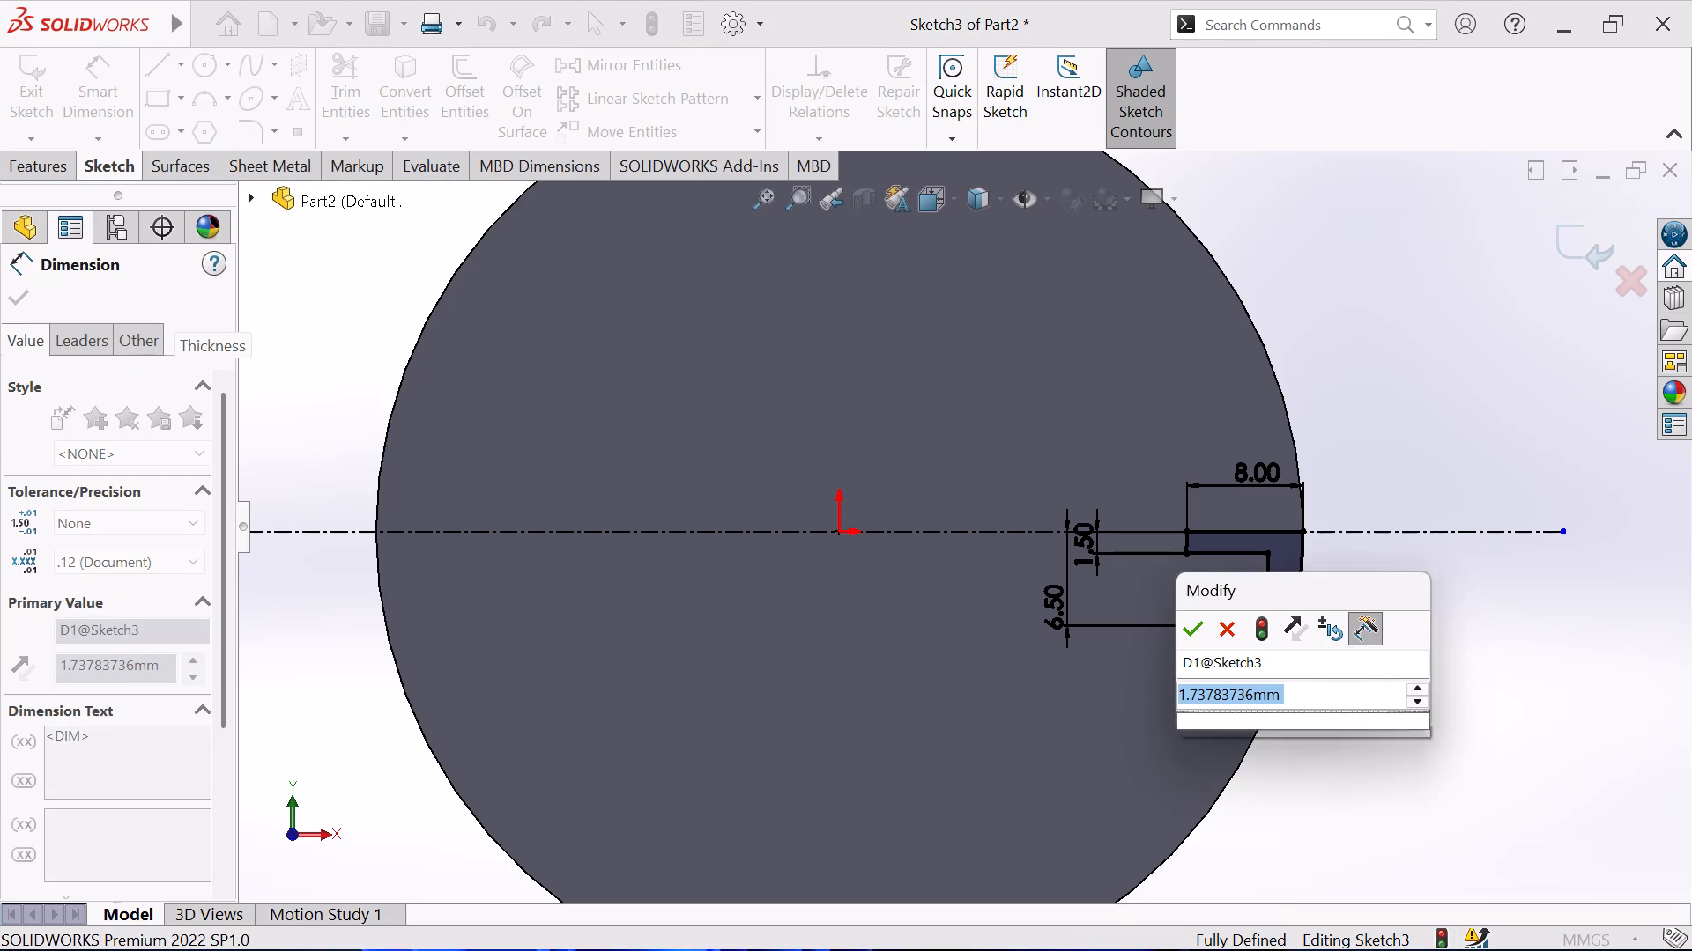
key("period")
key("5")
key("Return")
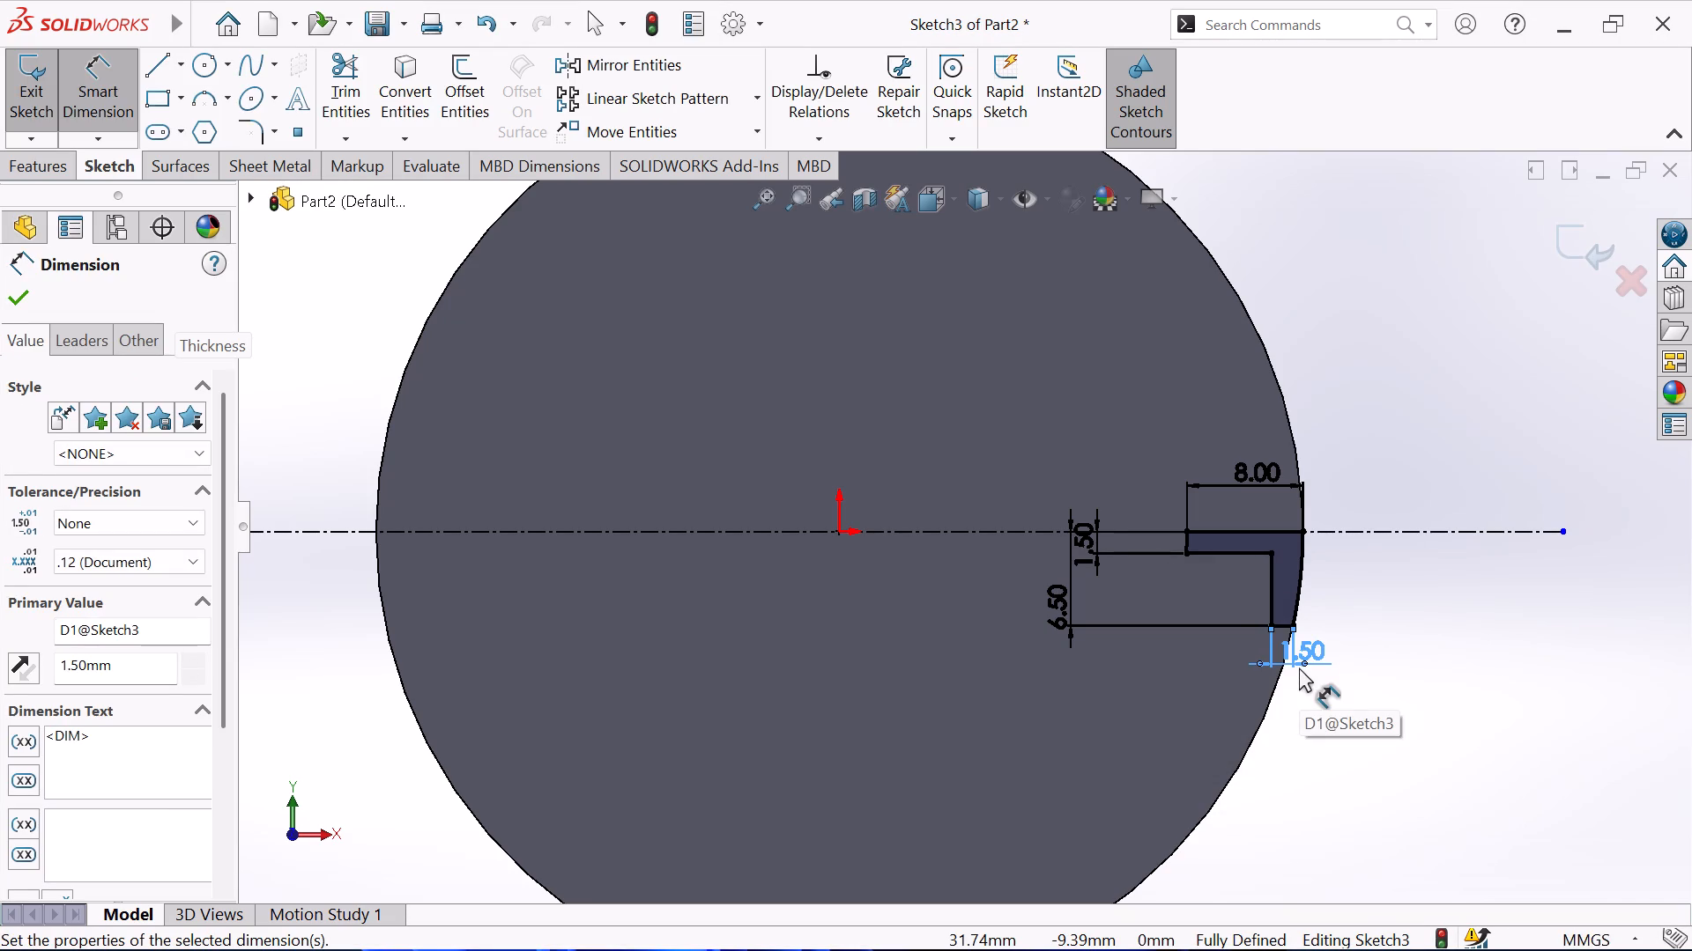
left_click(0, 298)
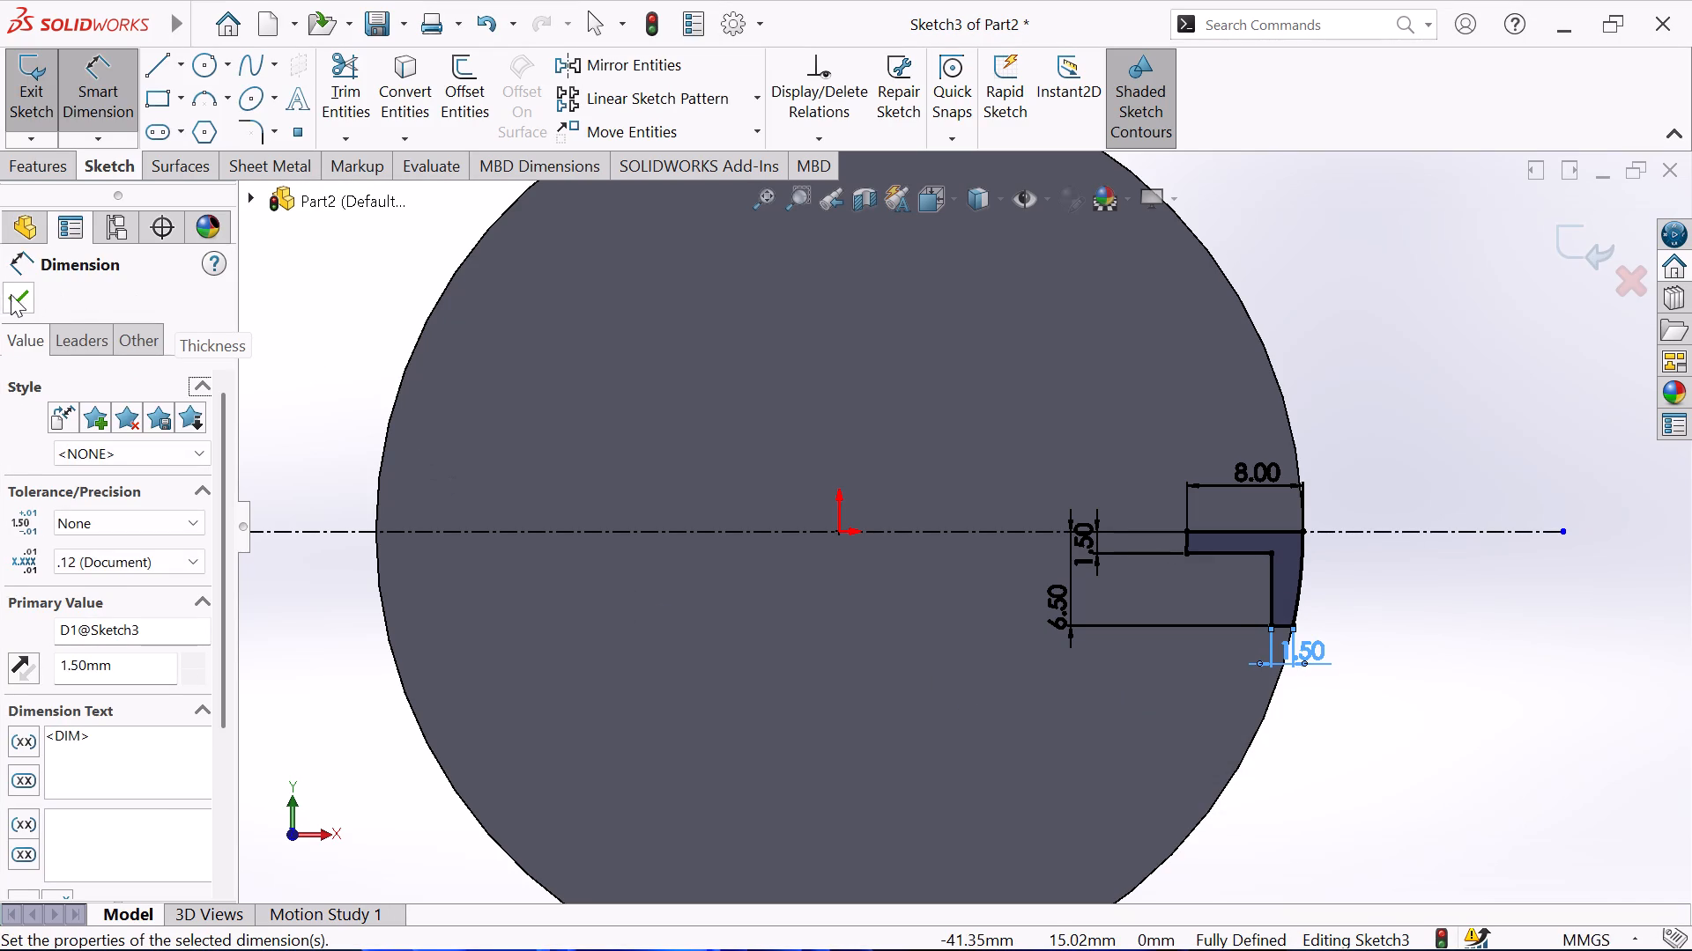
left_click(11, 294)
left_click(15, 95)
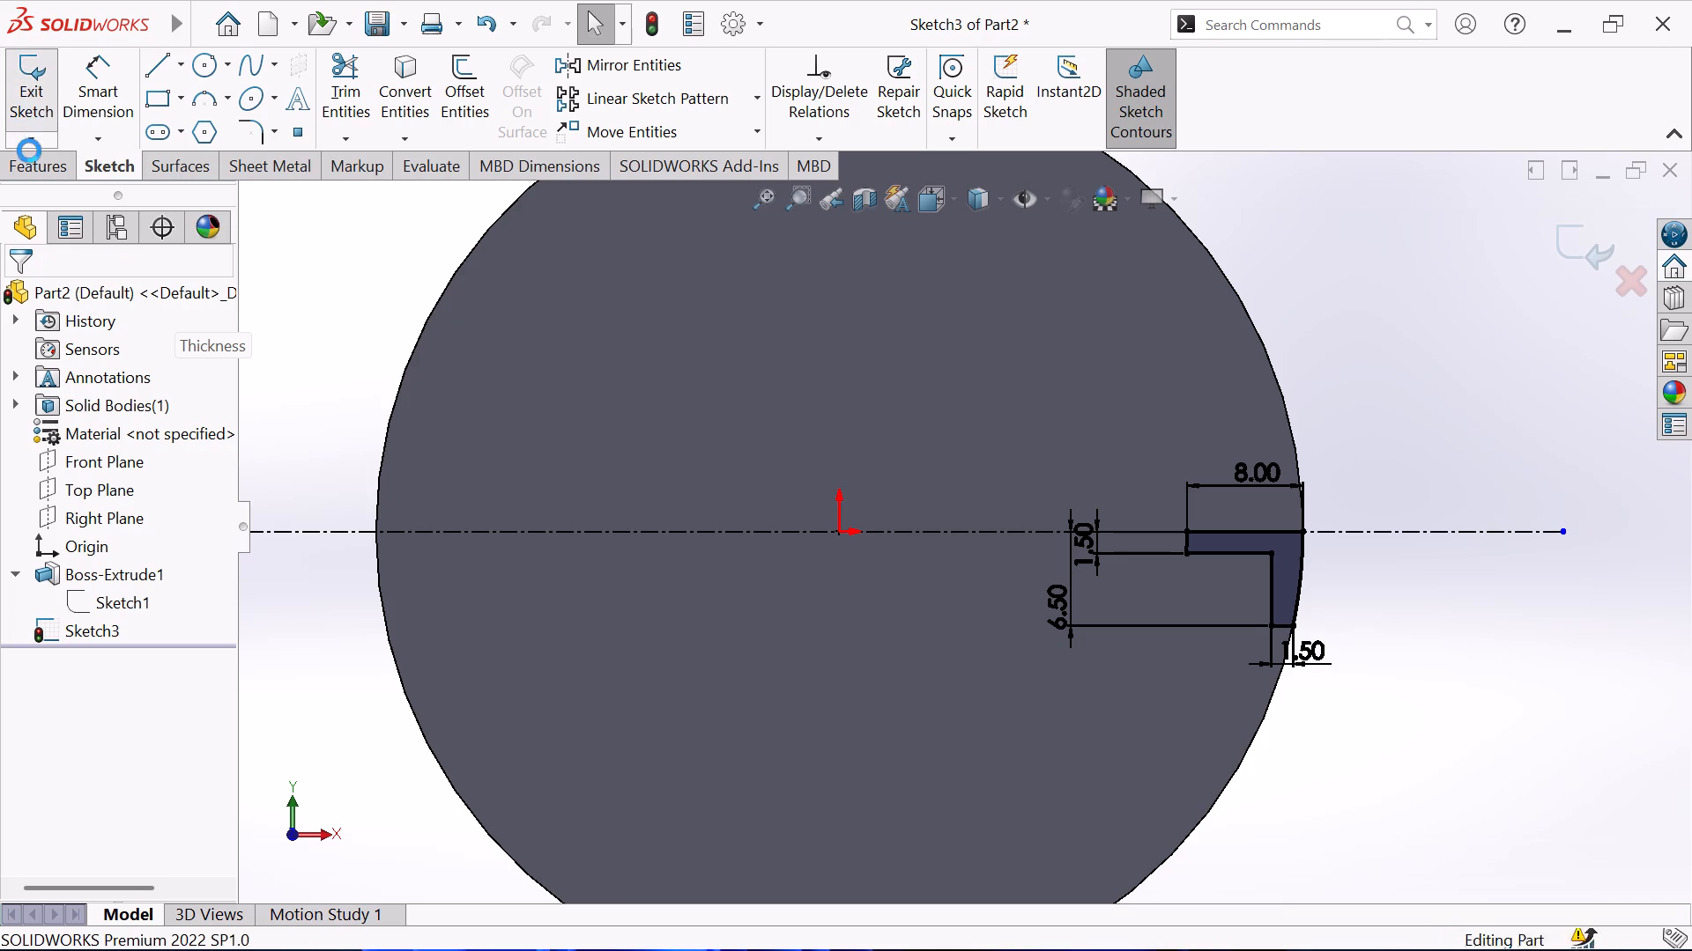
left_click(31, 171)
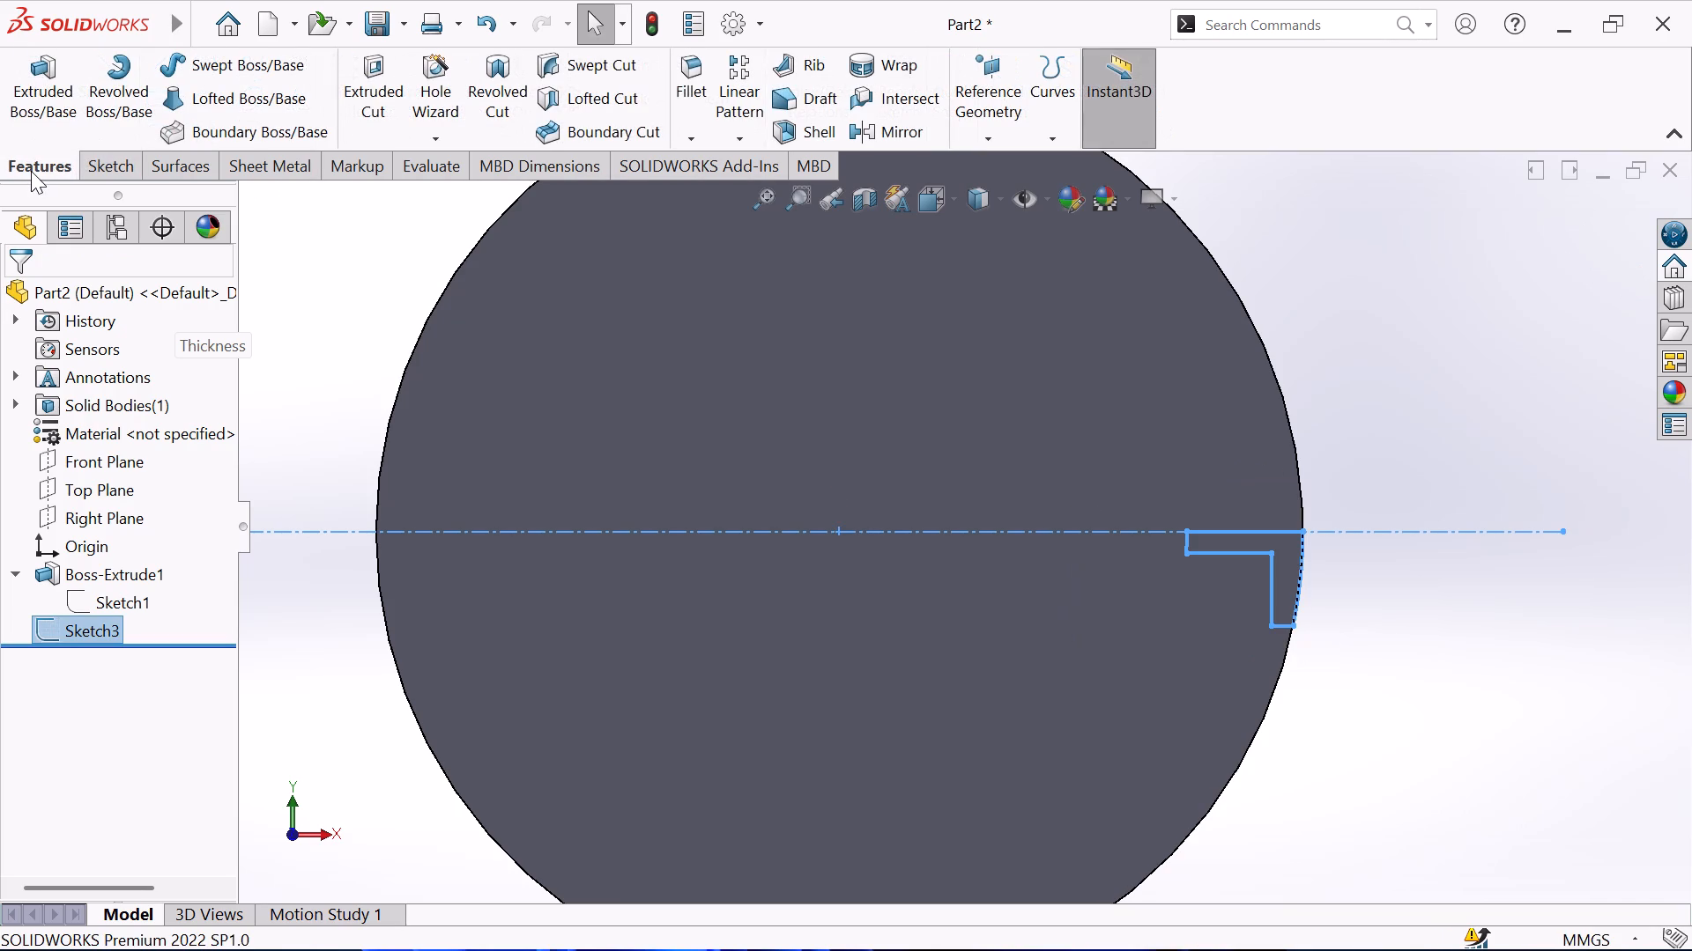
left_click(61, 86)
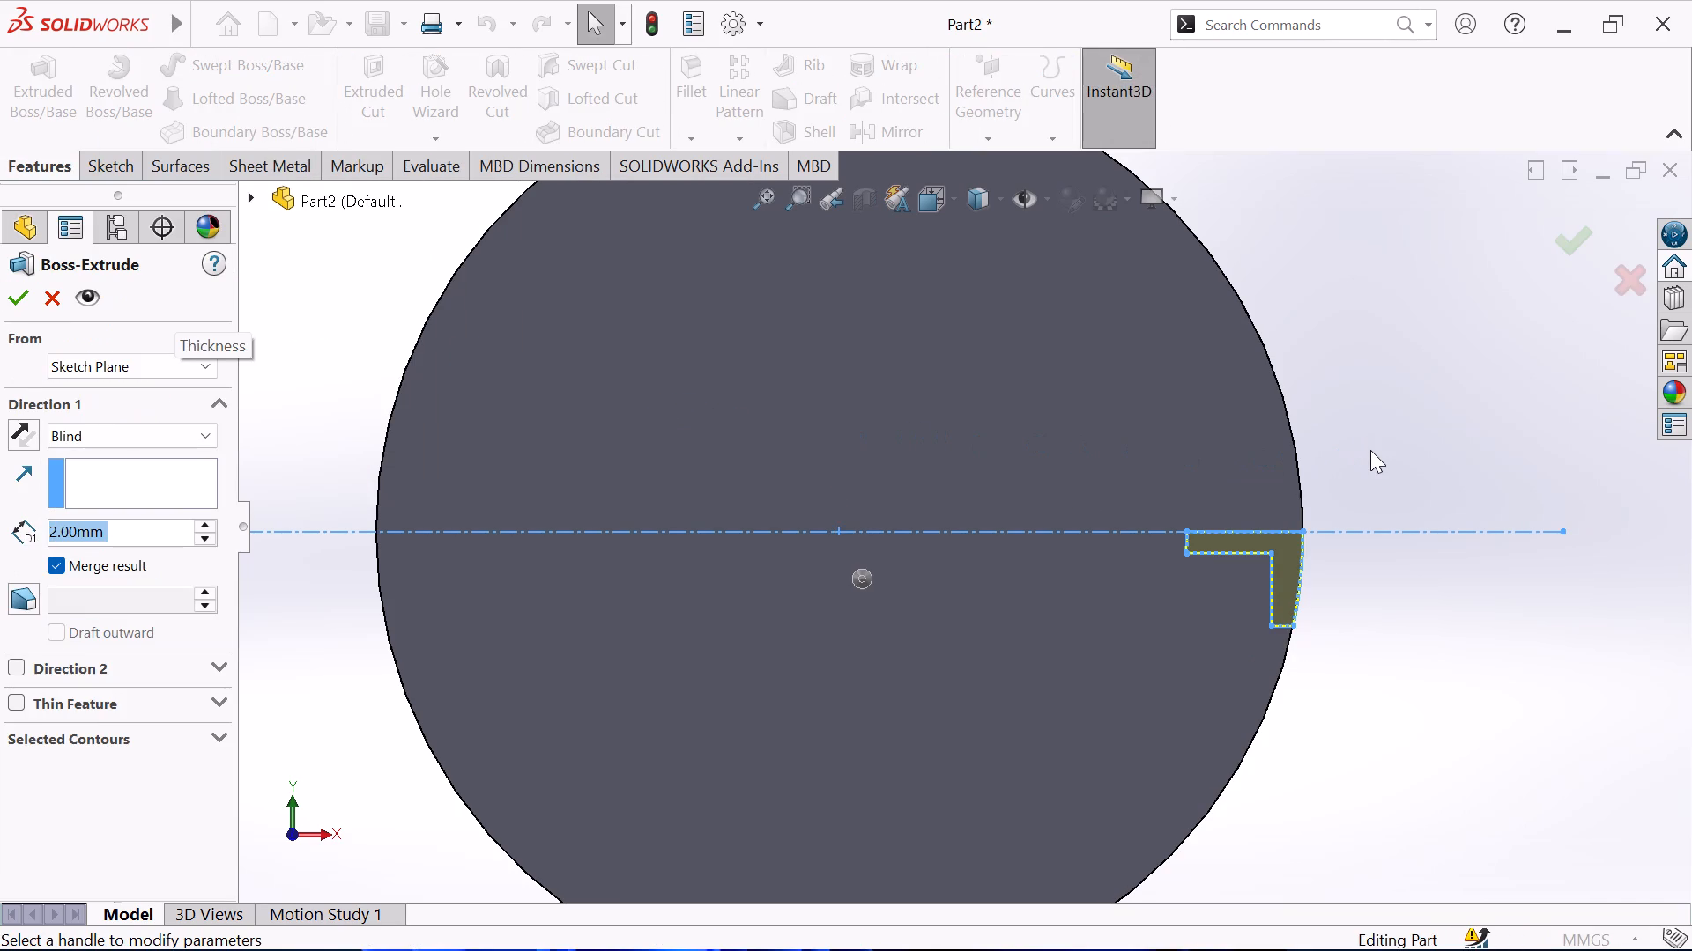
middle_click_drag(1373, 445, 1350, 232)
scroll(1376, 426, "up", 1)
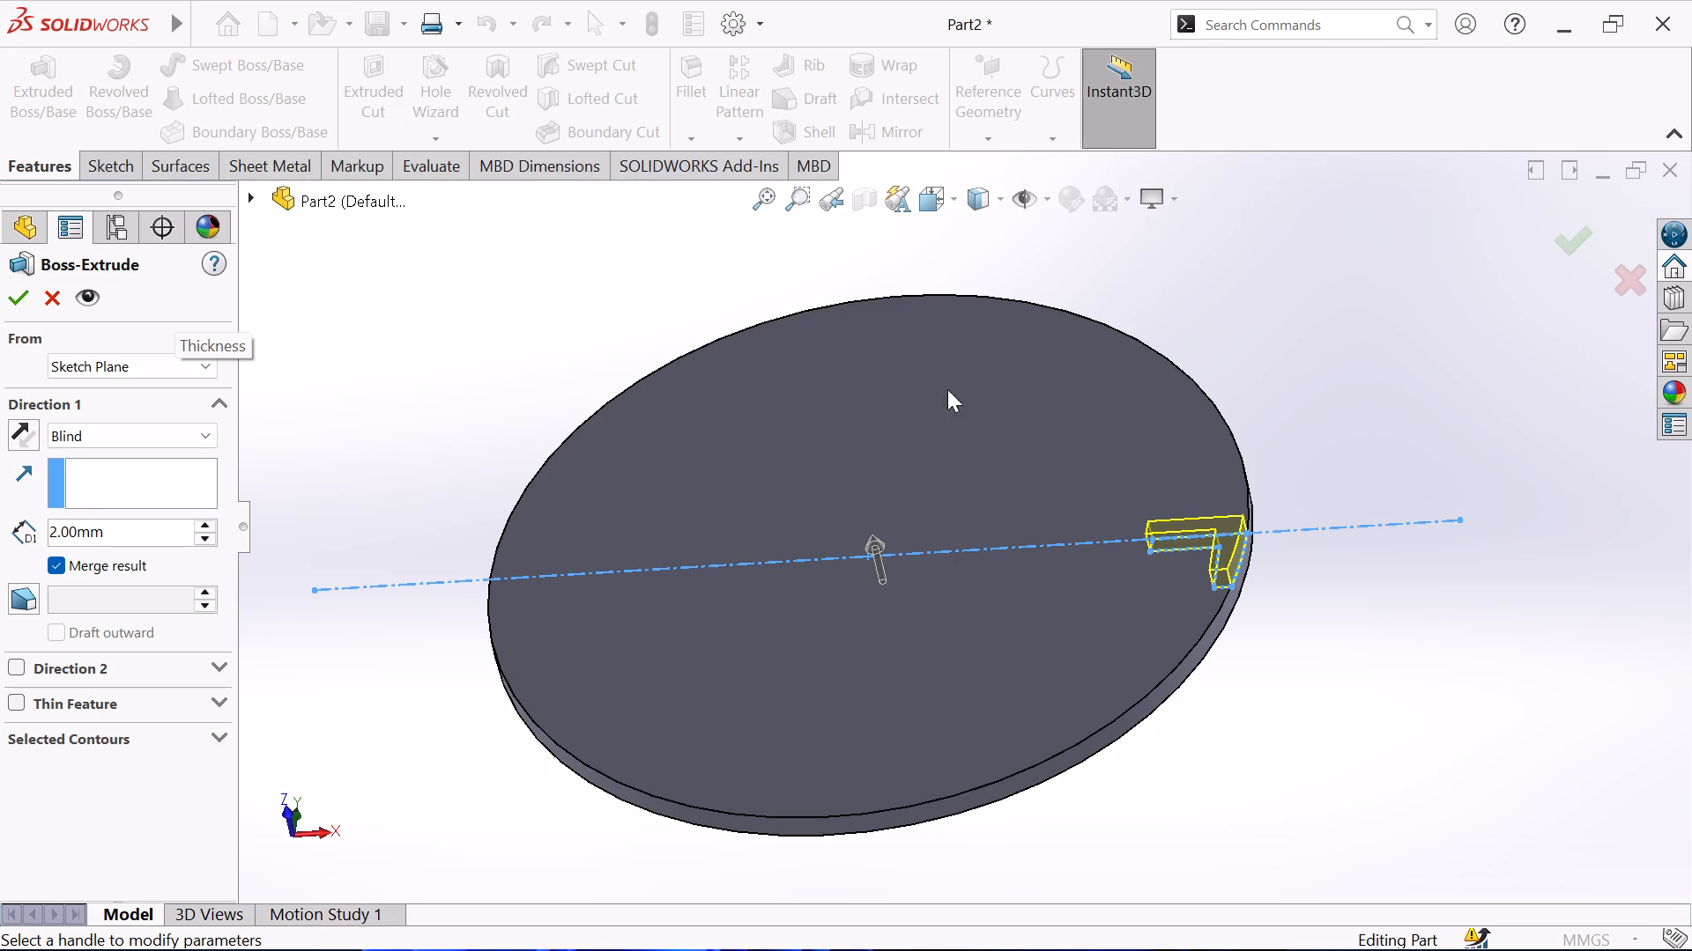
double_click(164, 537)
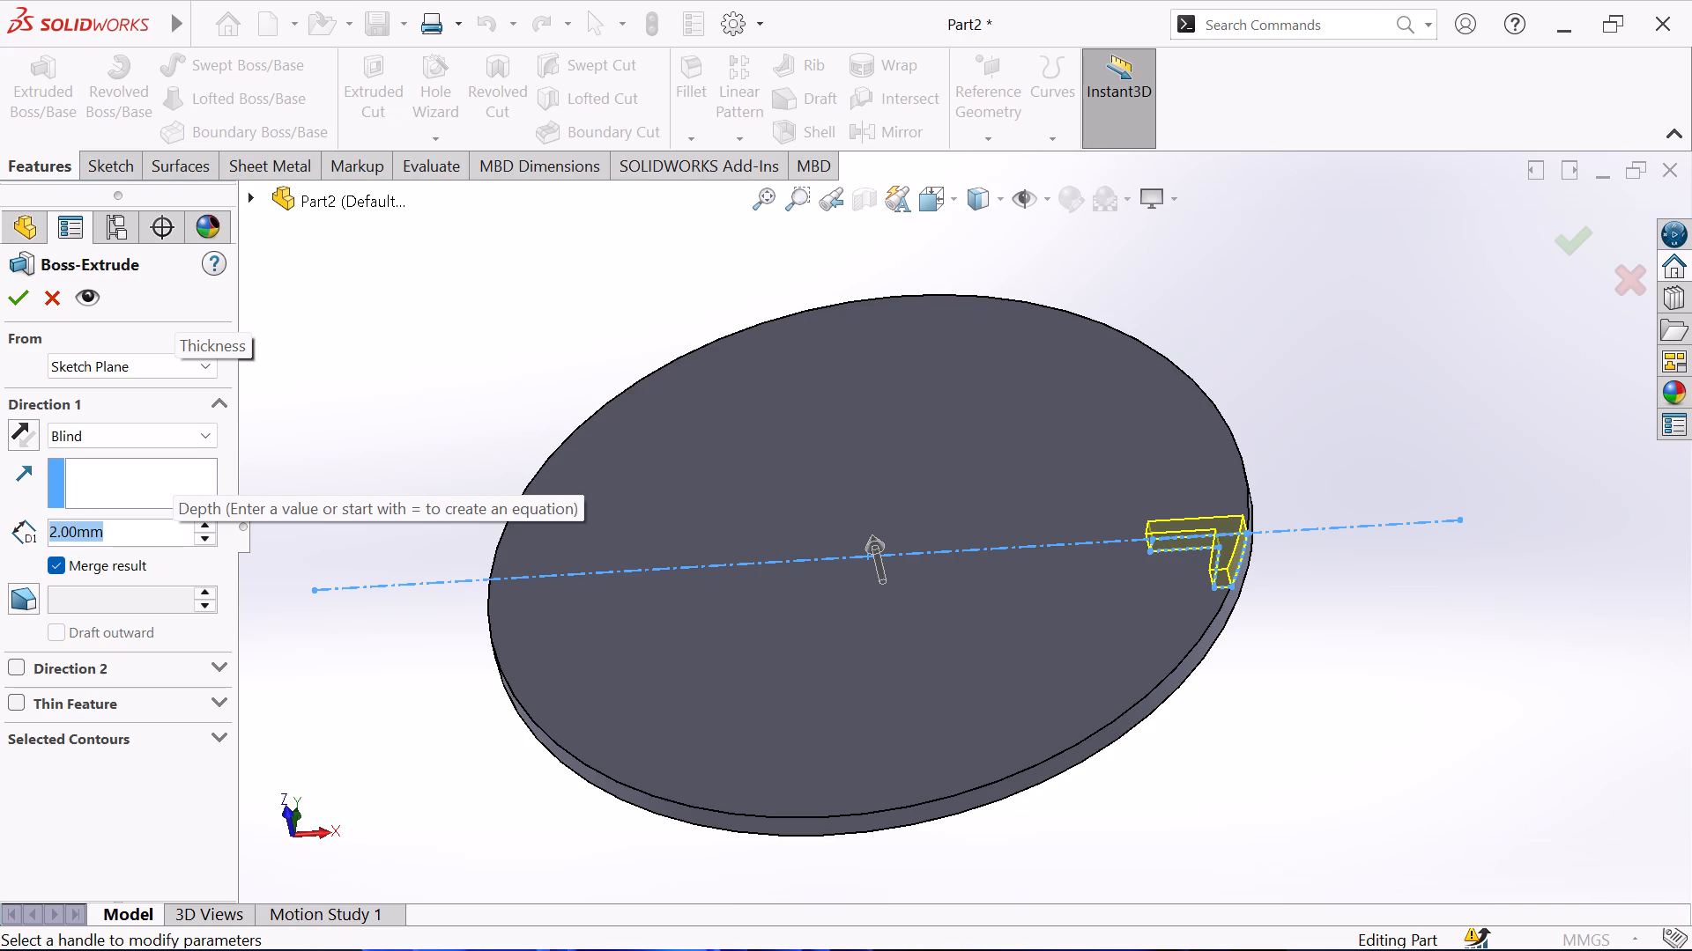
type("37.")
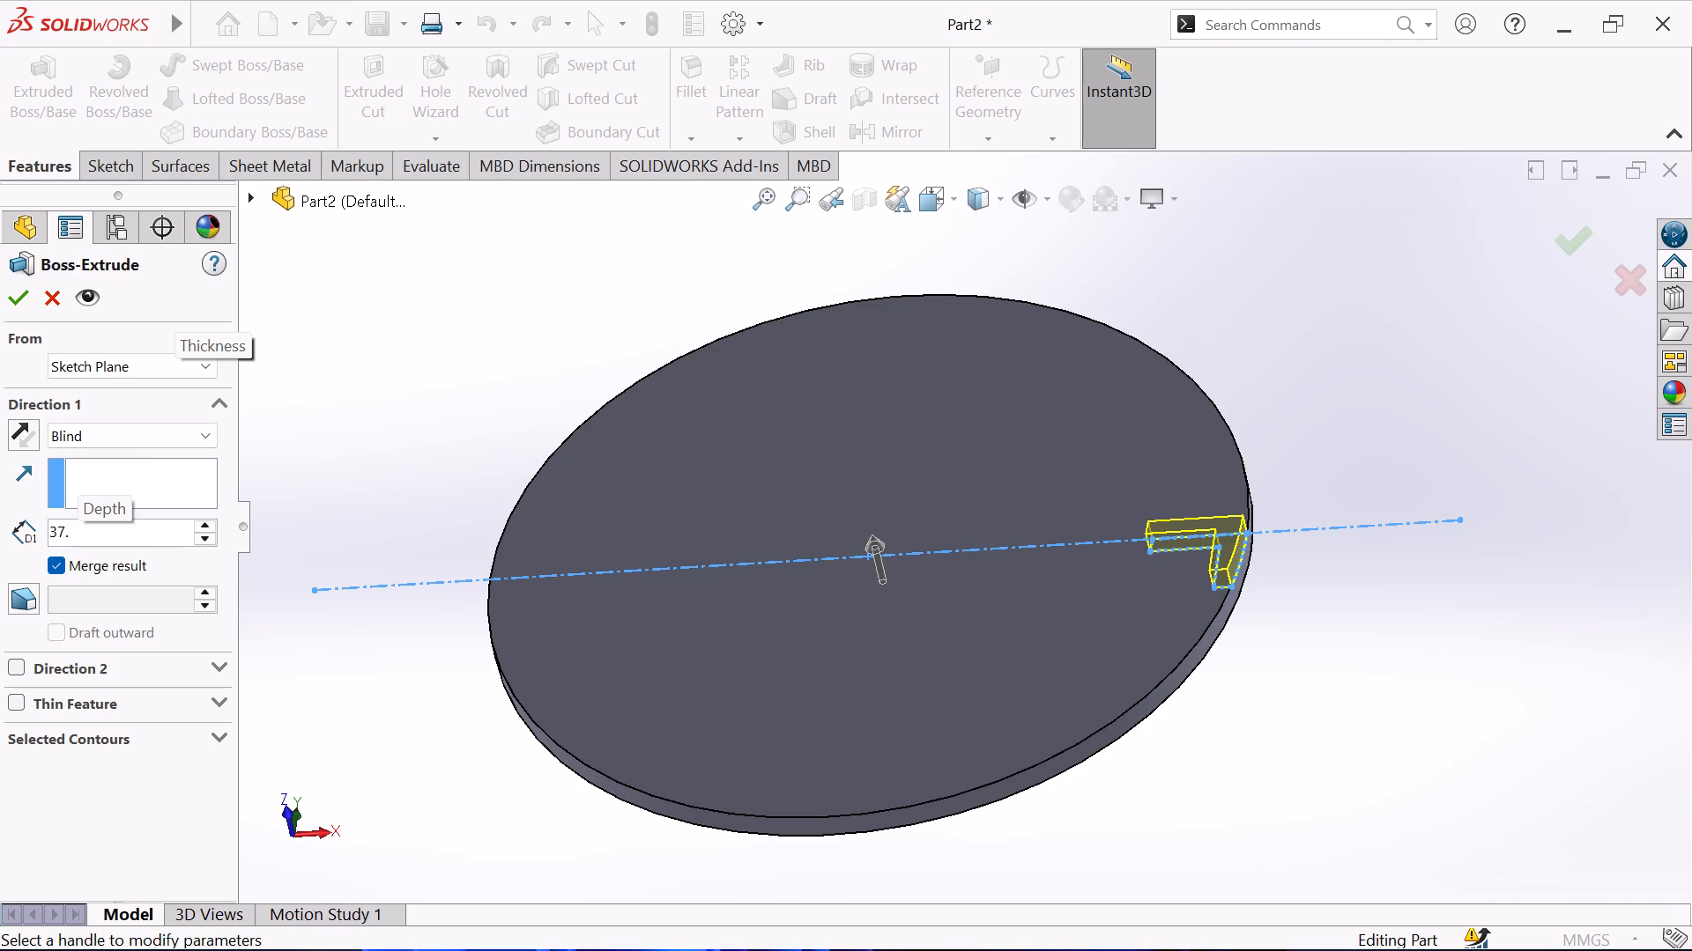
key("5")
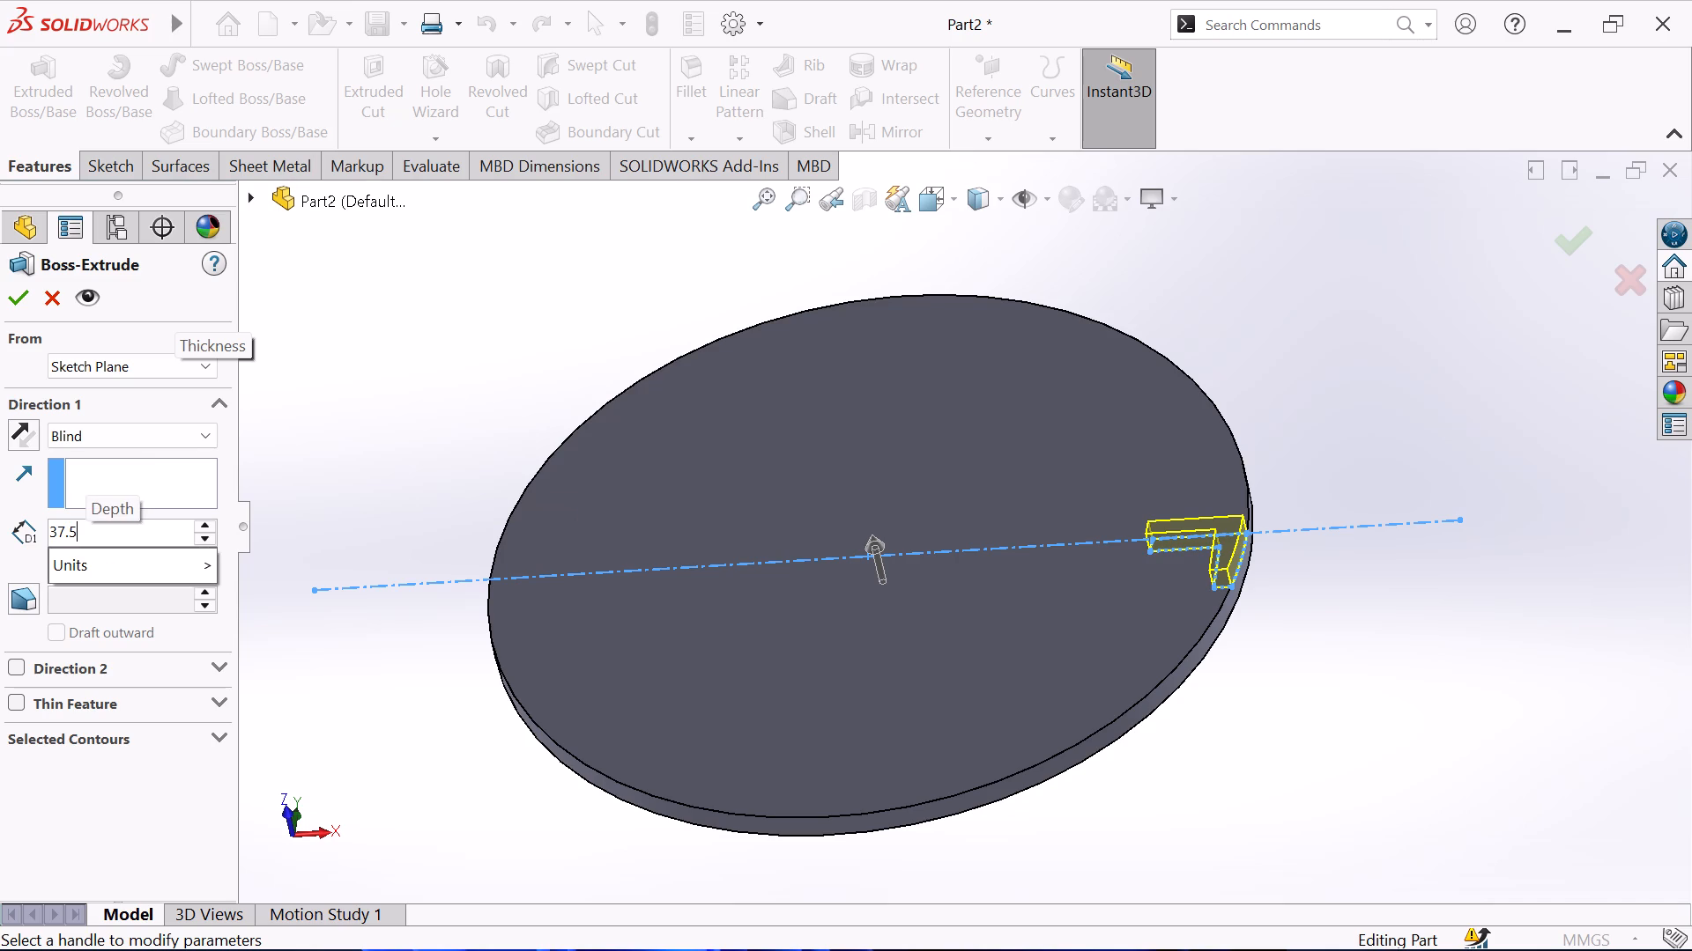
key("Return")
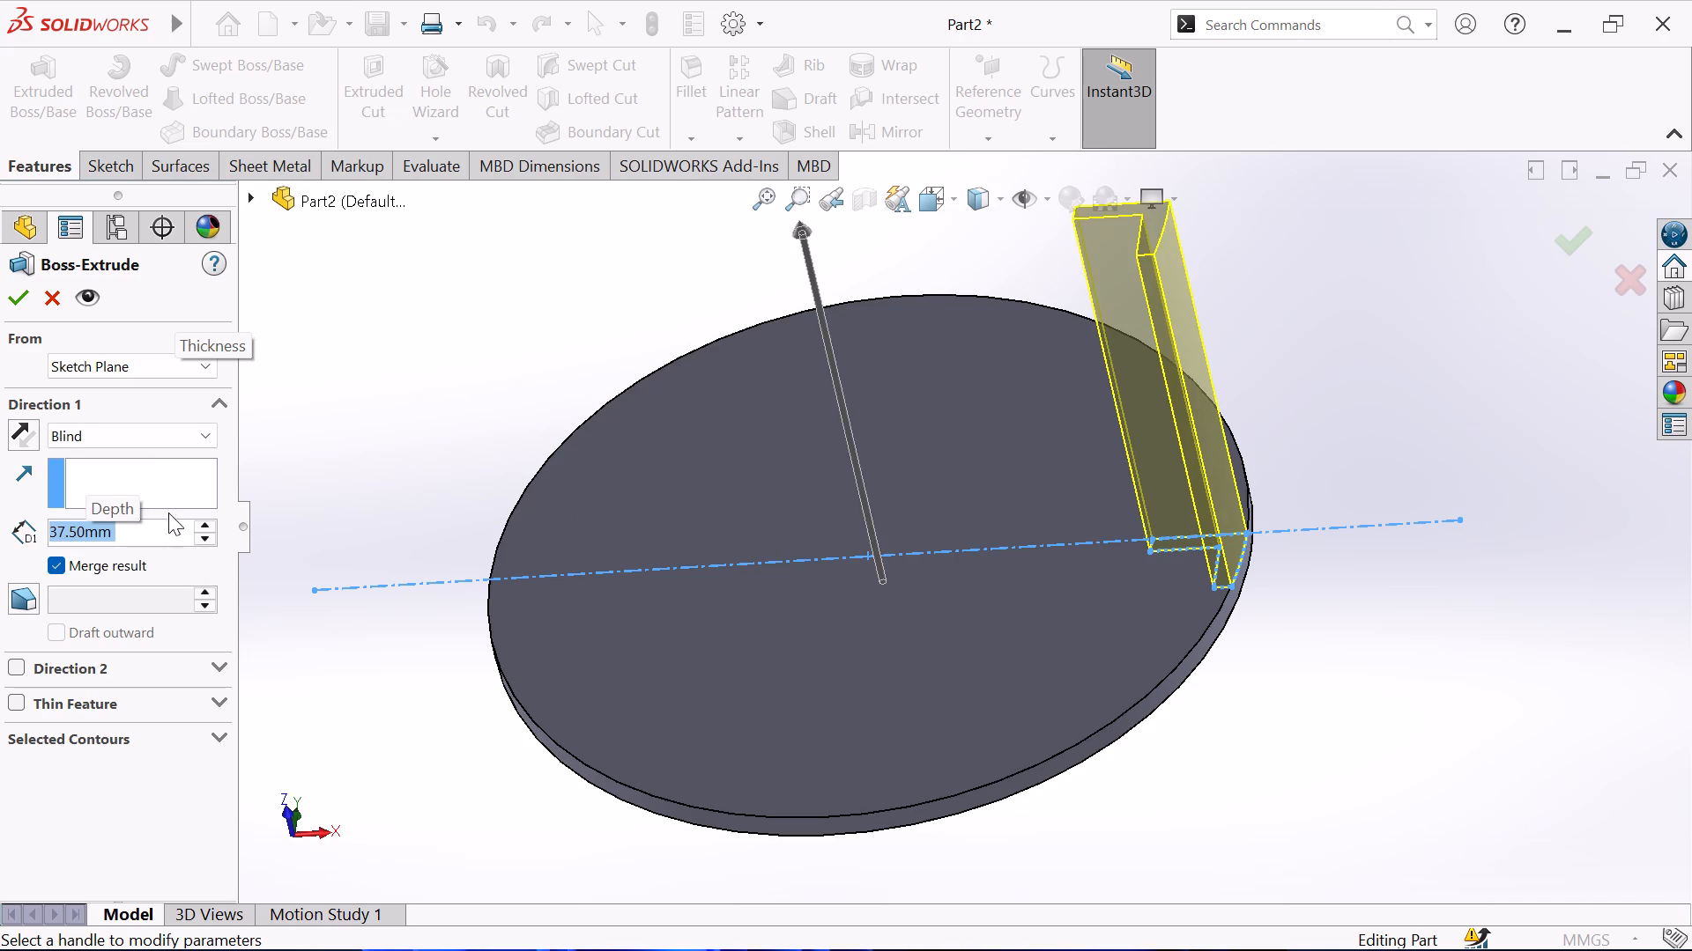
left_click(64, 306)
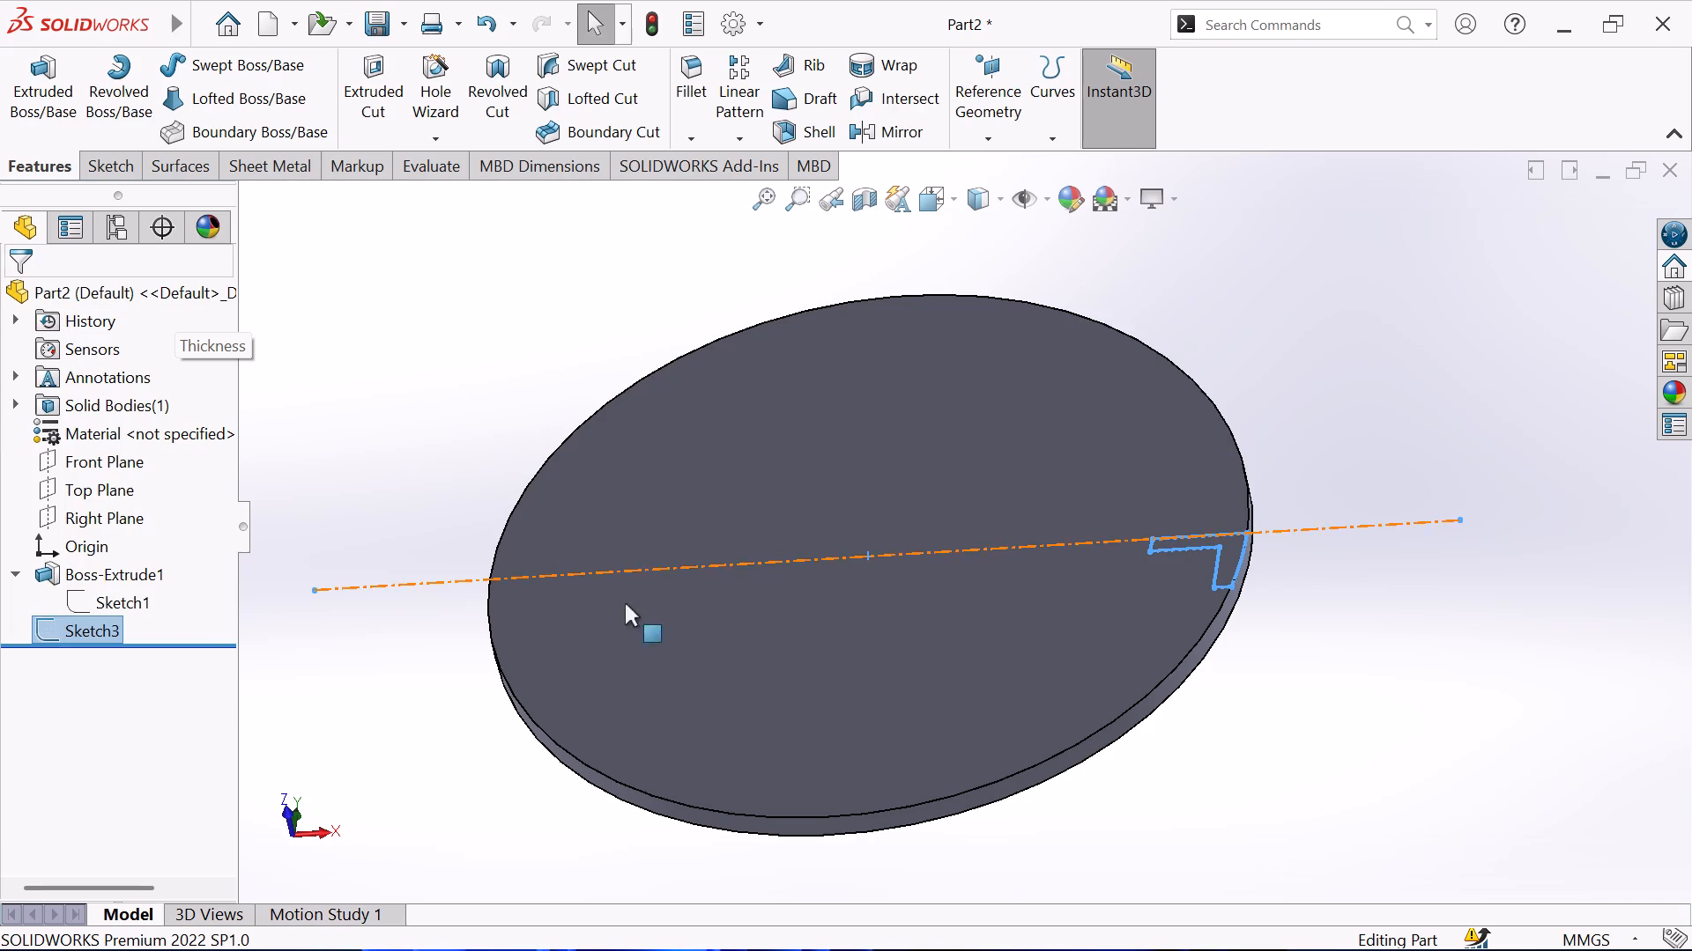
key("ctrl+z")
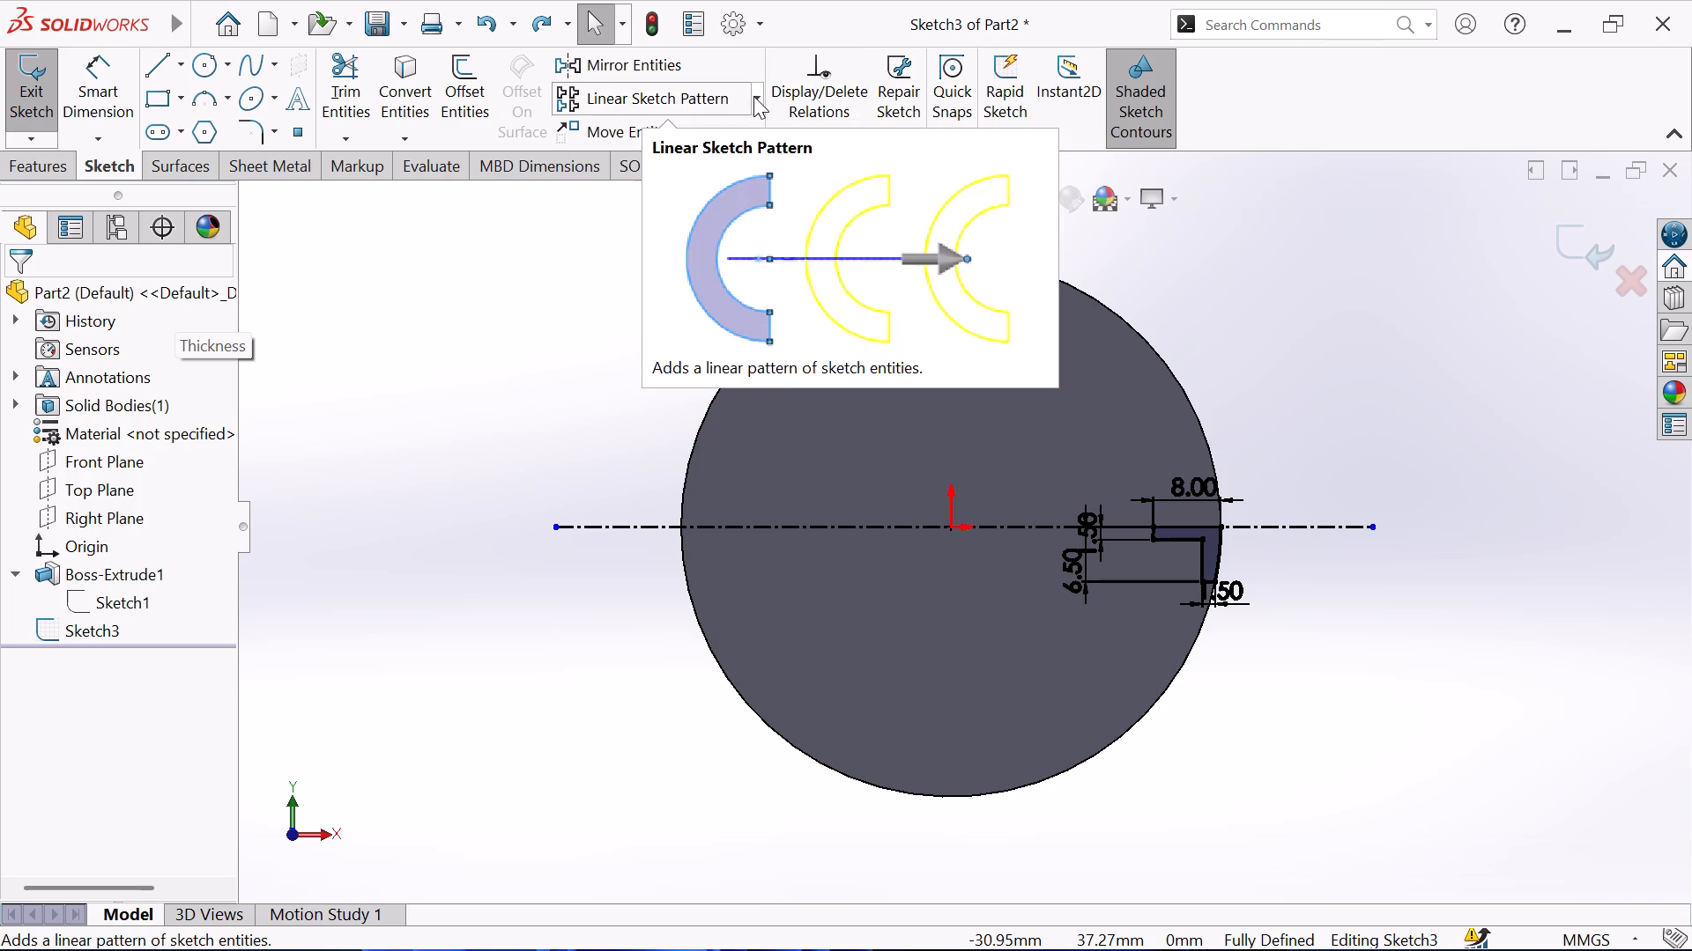
Create a circular sketch pattern of the closed stepped profile around the origin with 6 equally spaced instances over 360 degrees.
left_click(753, 99)
left_click(681, 164)
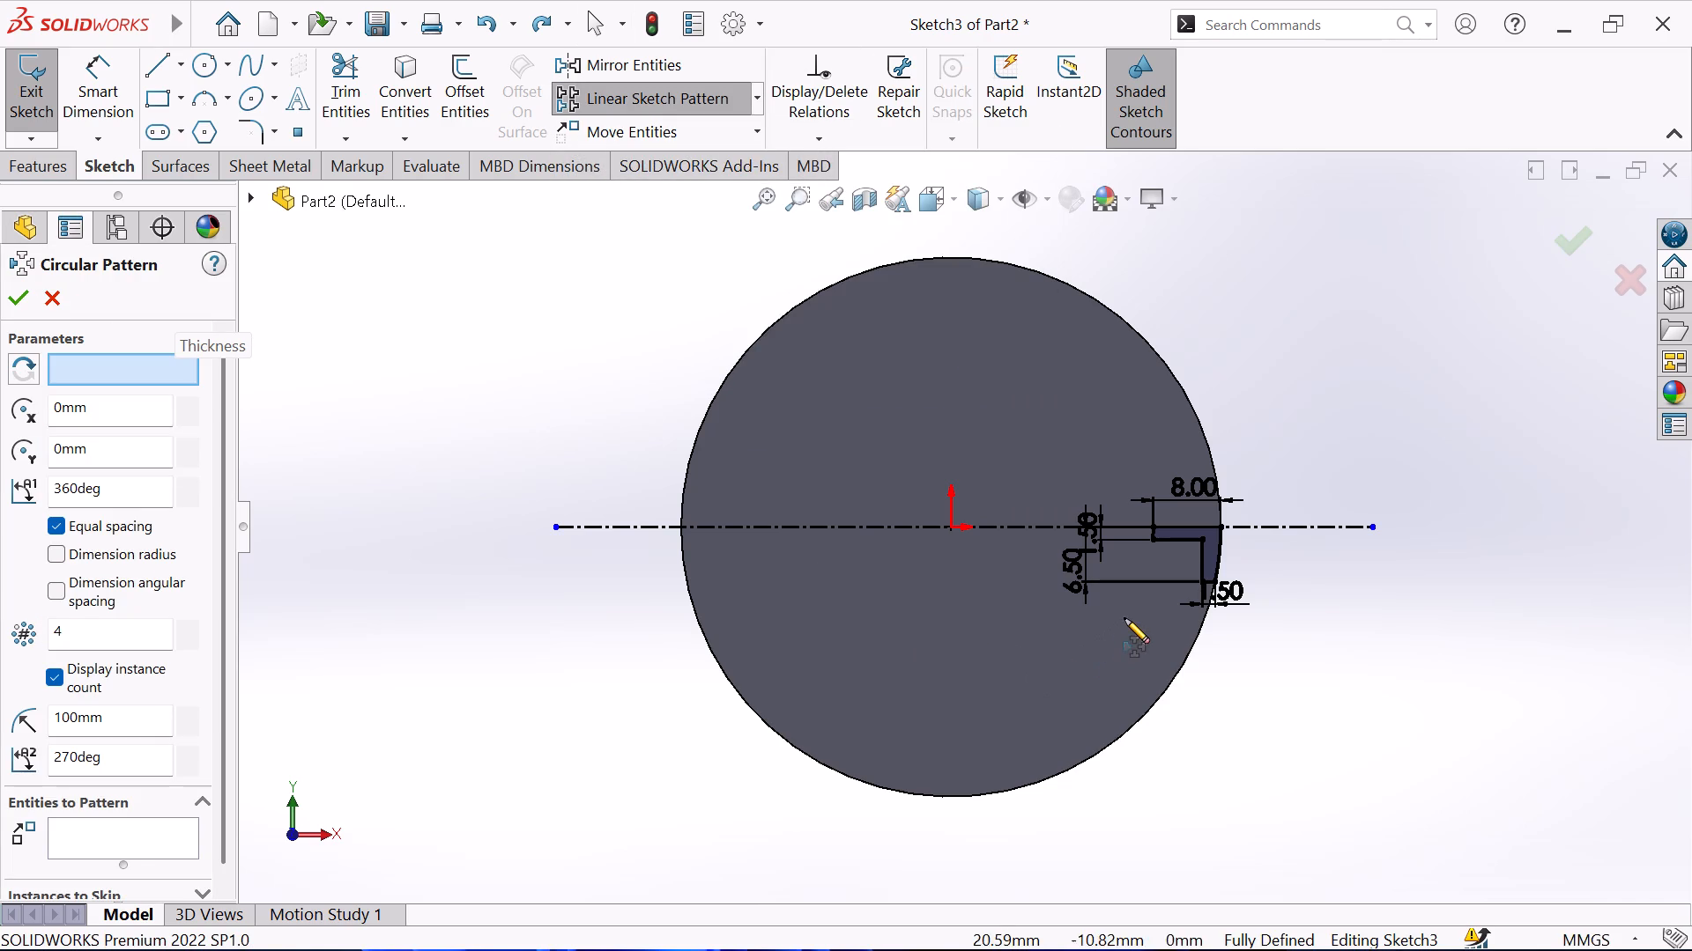
left_click(954, 527)
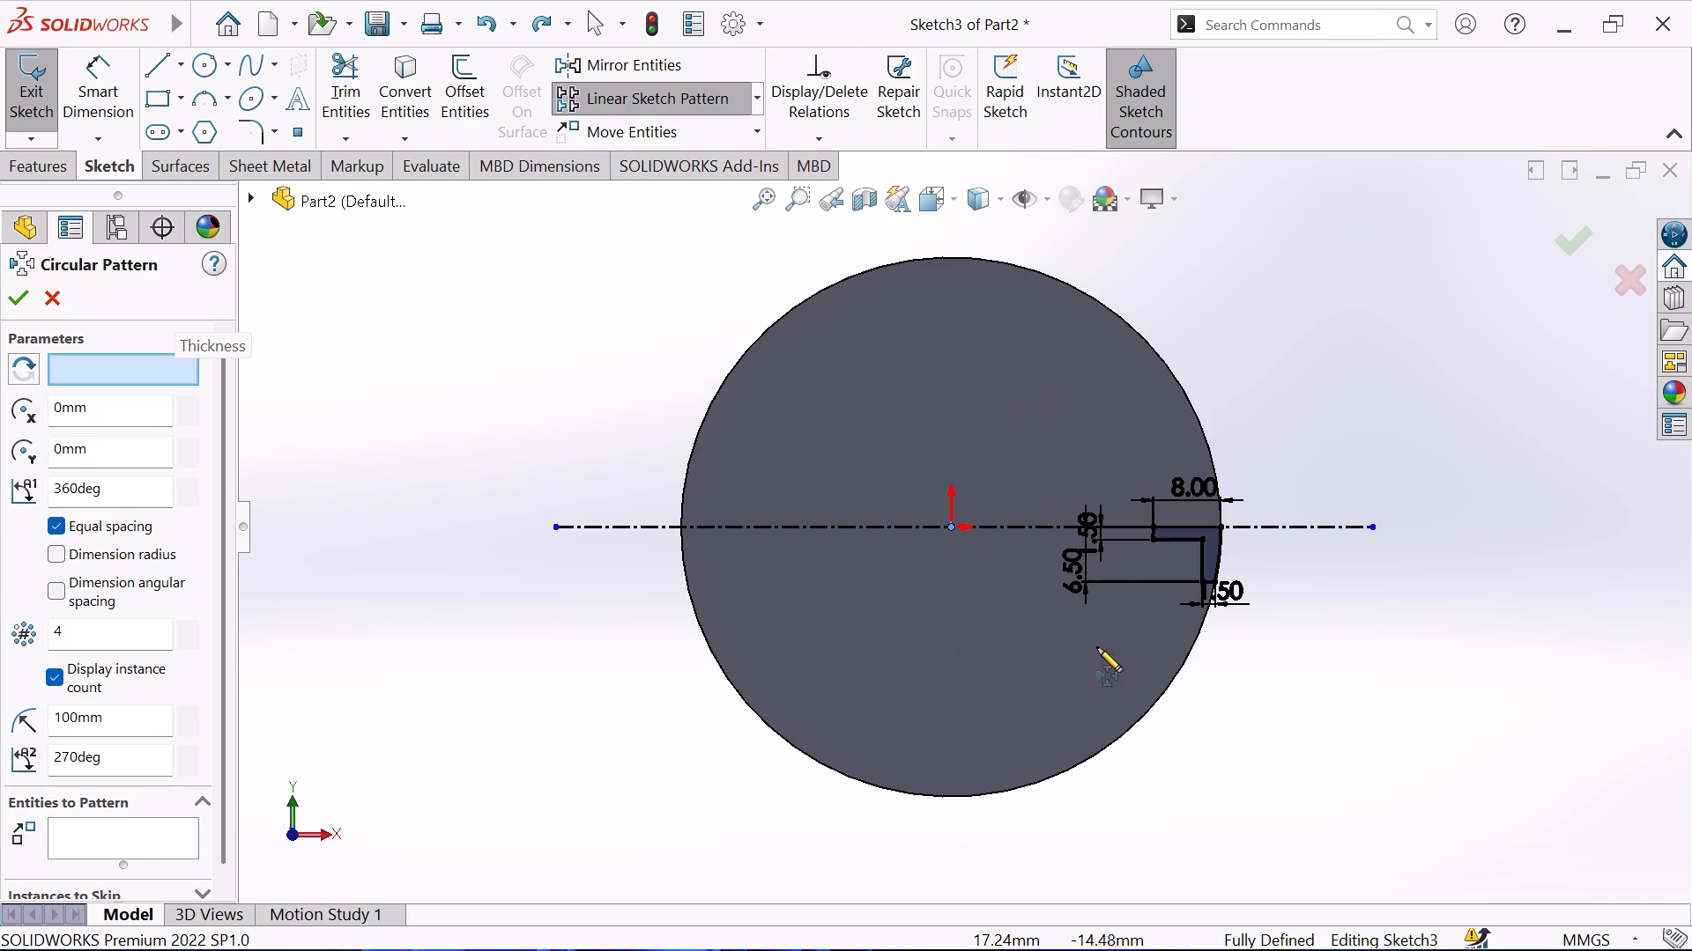
double_click(104, 630)
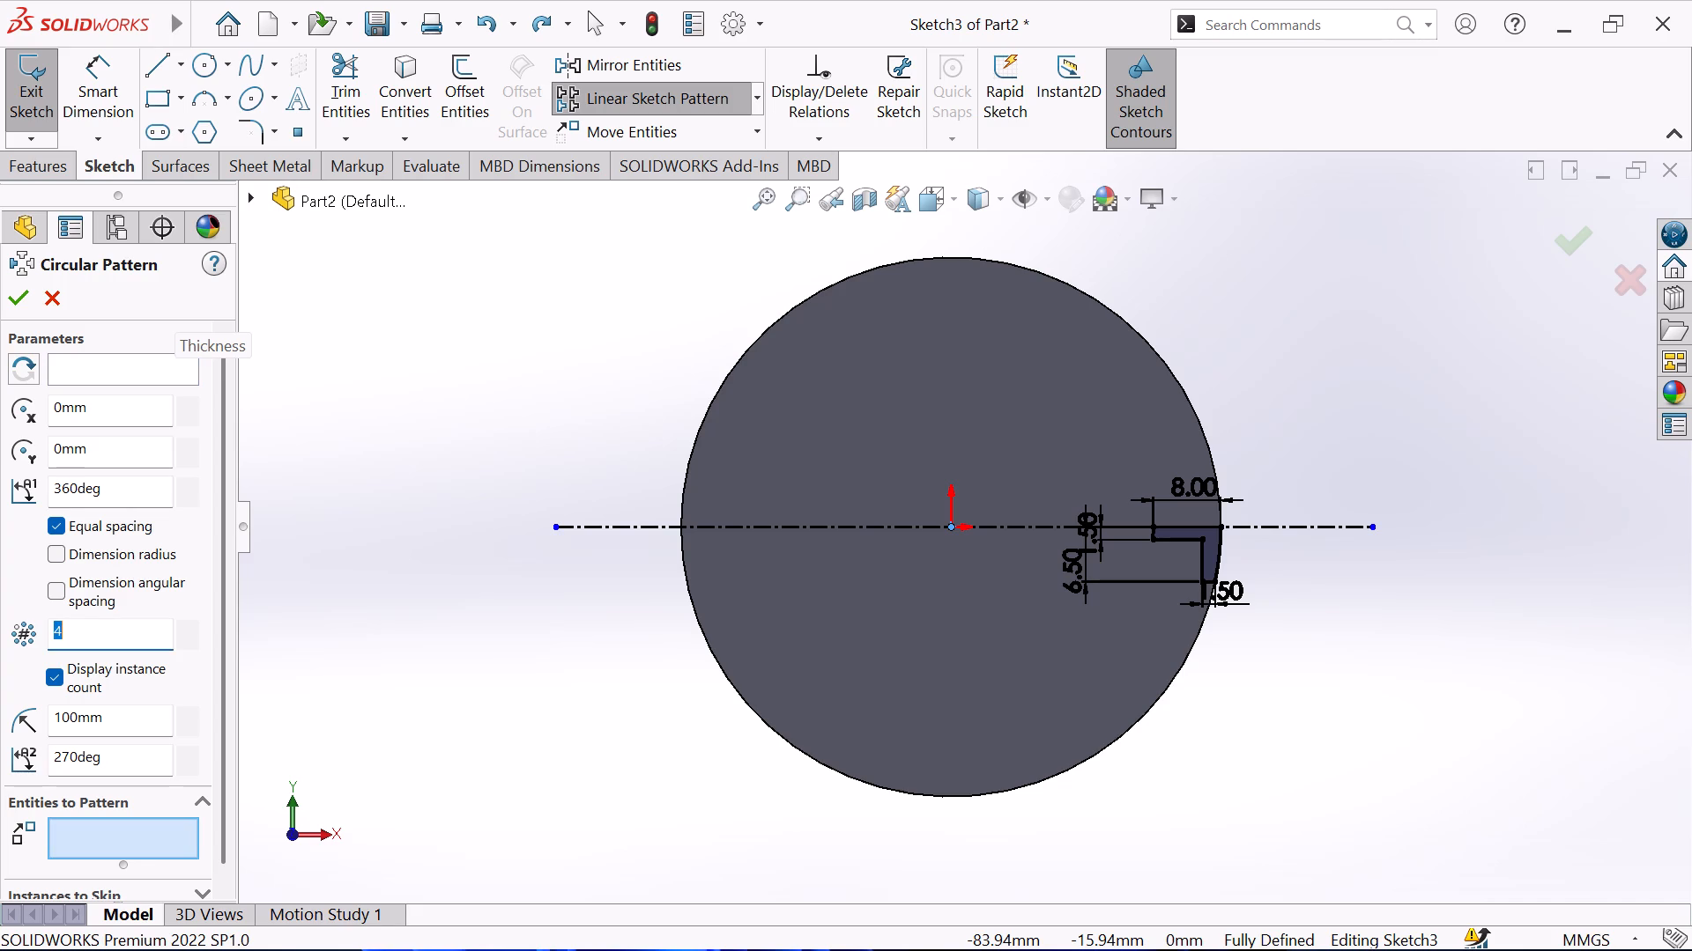
key("6")
key("Return")
left_click_drag(1072, 434, 1264, 559)
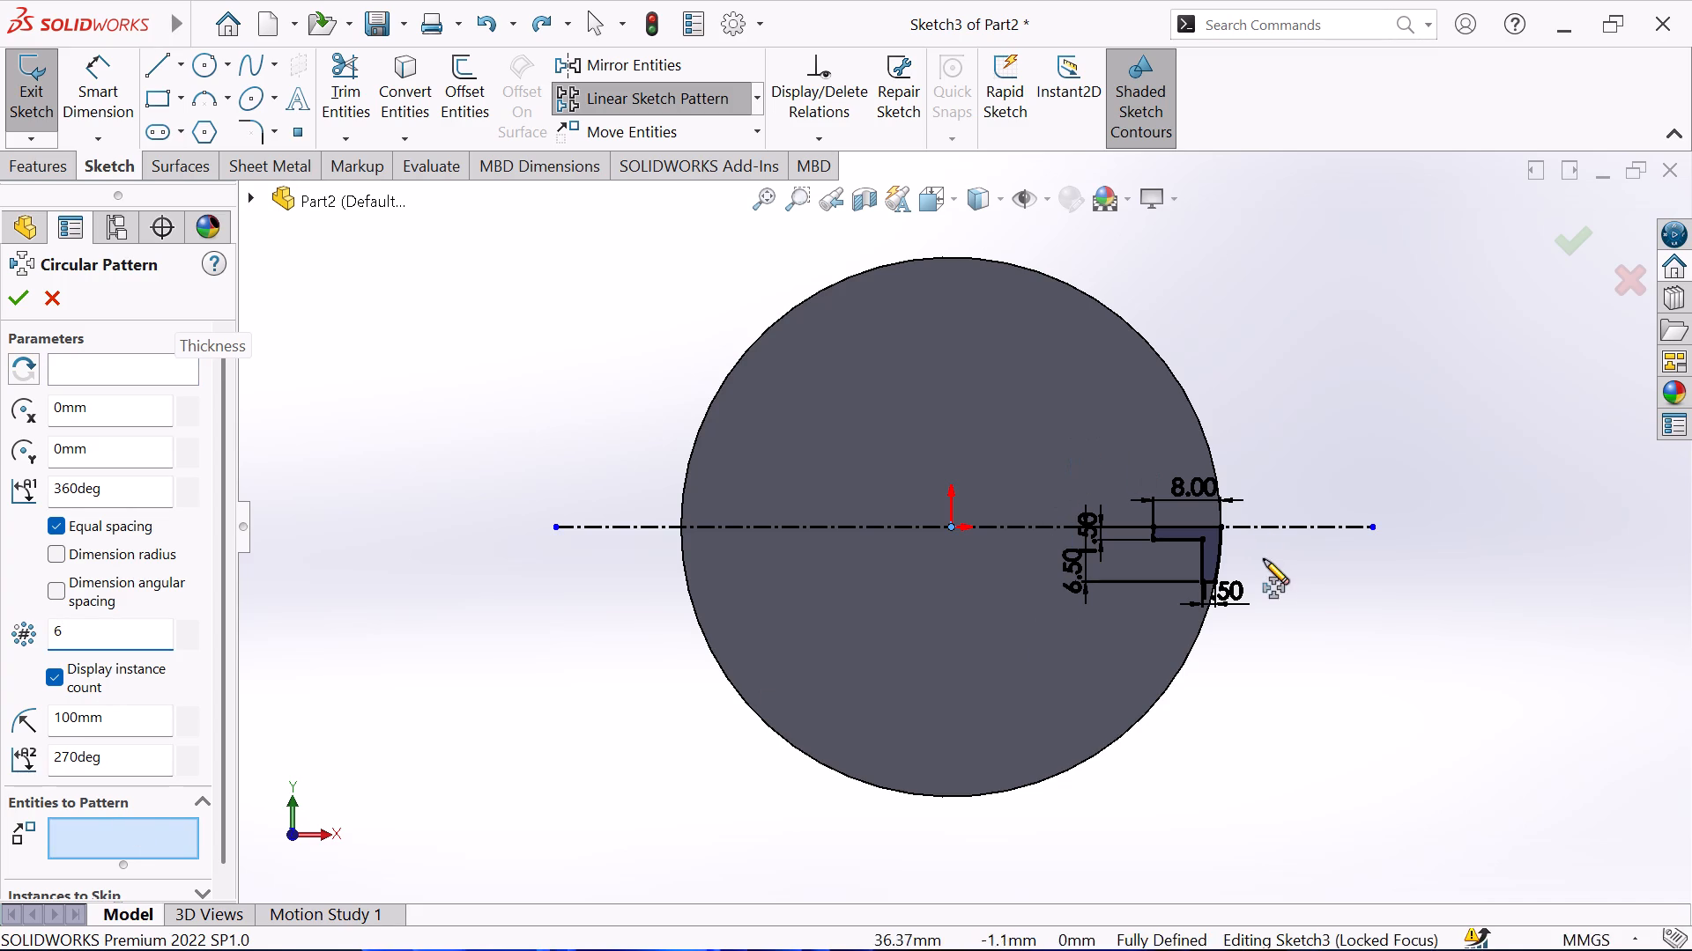
left_click_drag(1264, 559, 1267, 579)
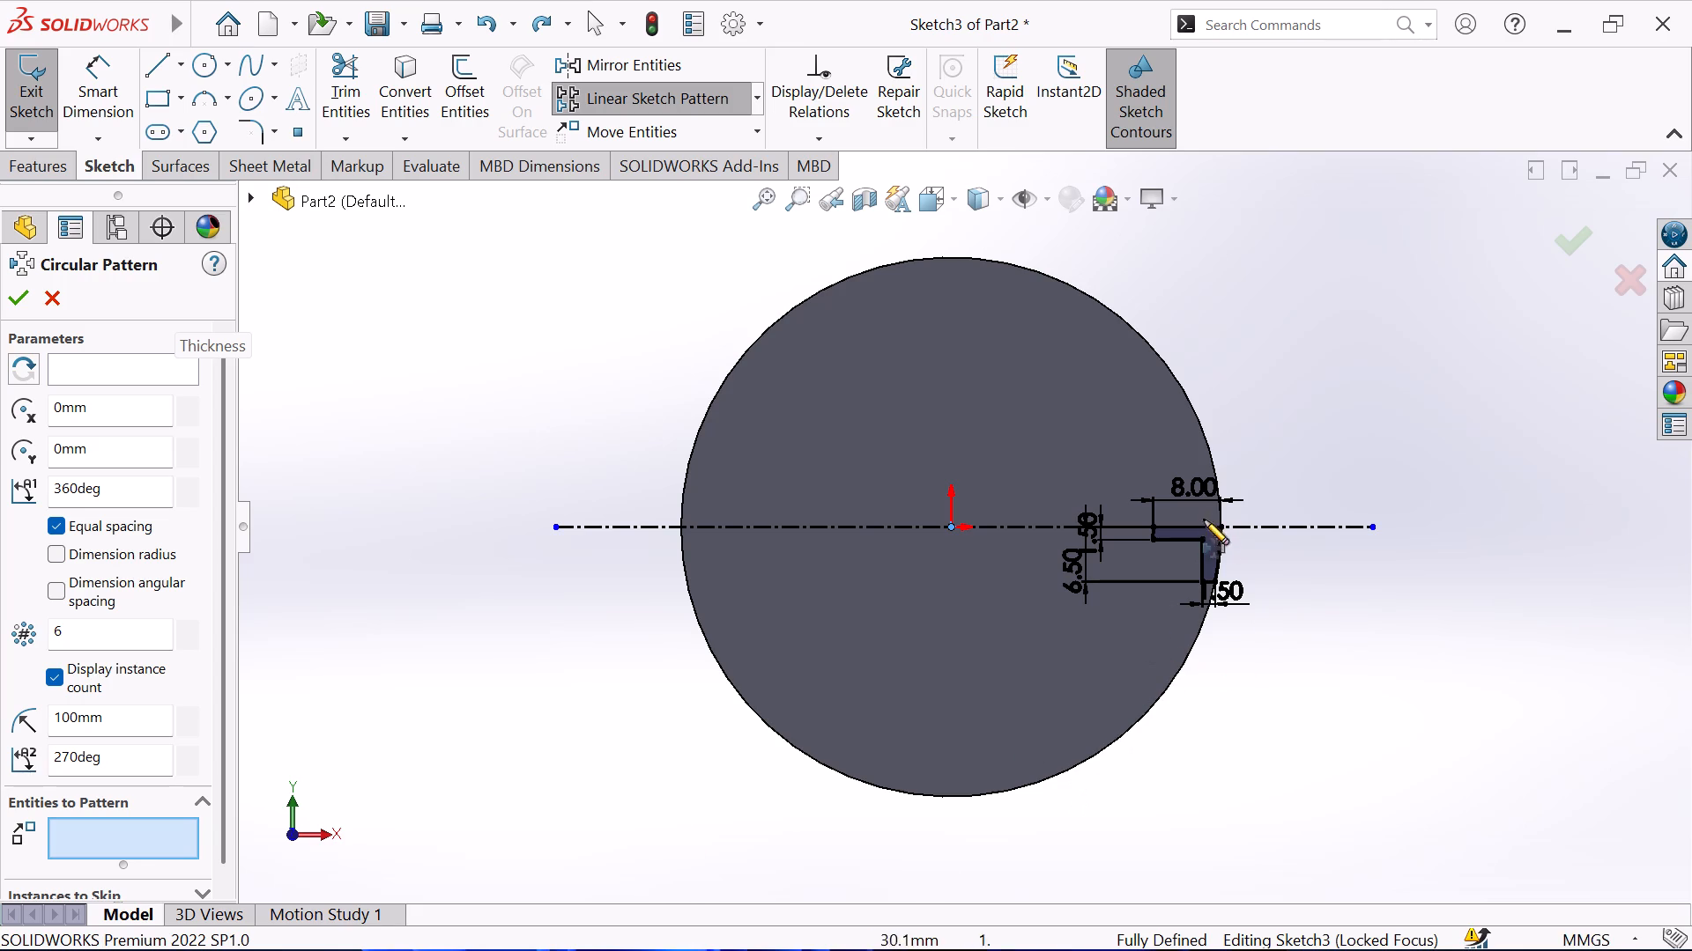
left_click(1197, 529)
left_click(1185, 542)
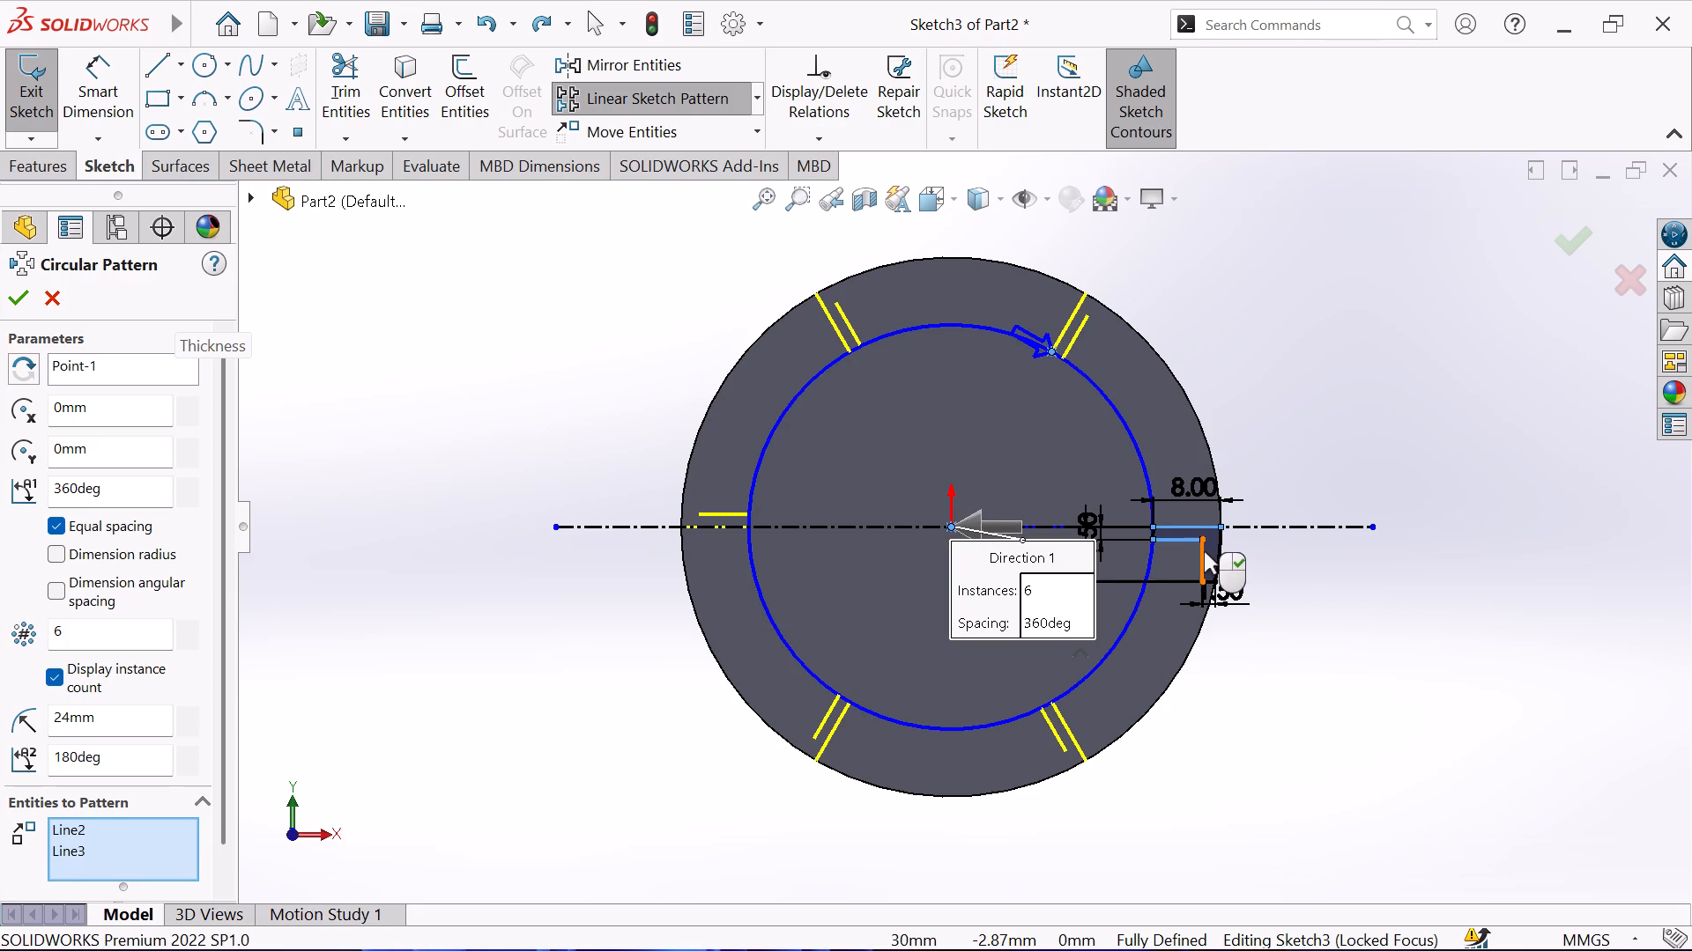
left_click(1204, 551)
left_click(1216, 546)
scroll(1189, 648, "down", 2)
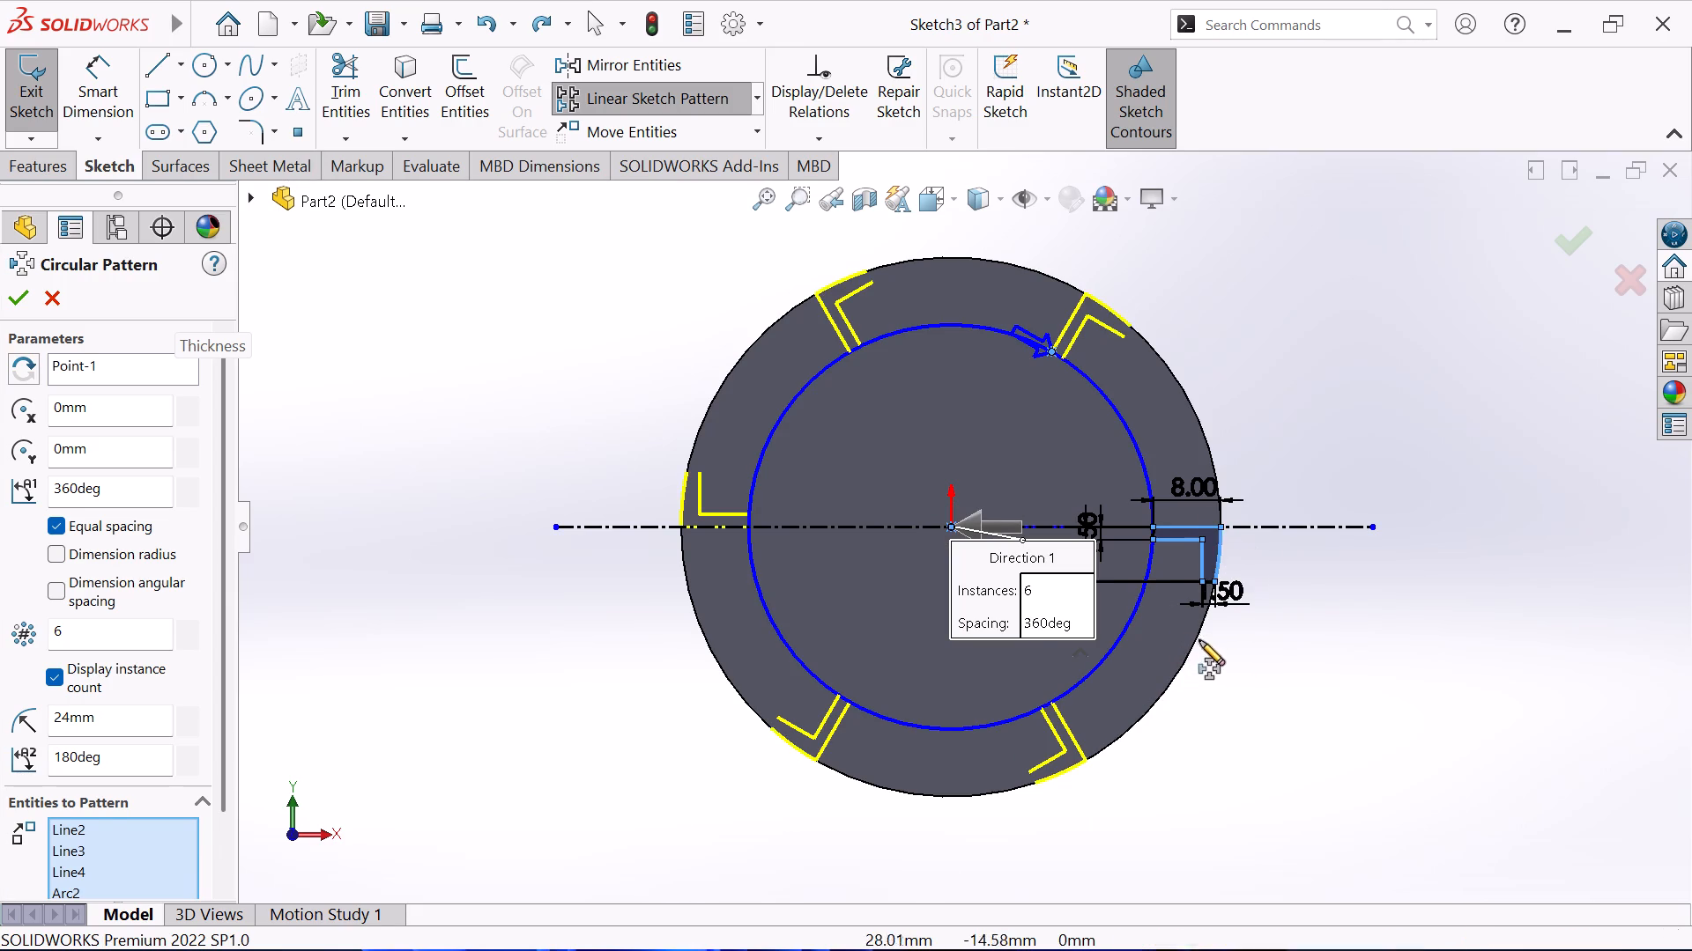
scroll(1199, 640, "down", 2)
left_click(1155, 483)
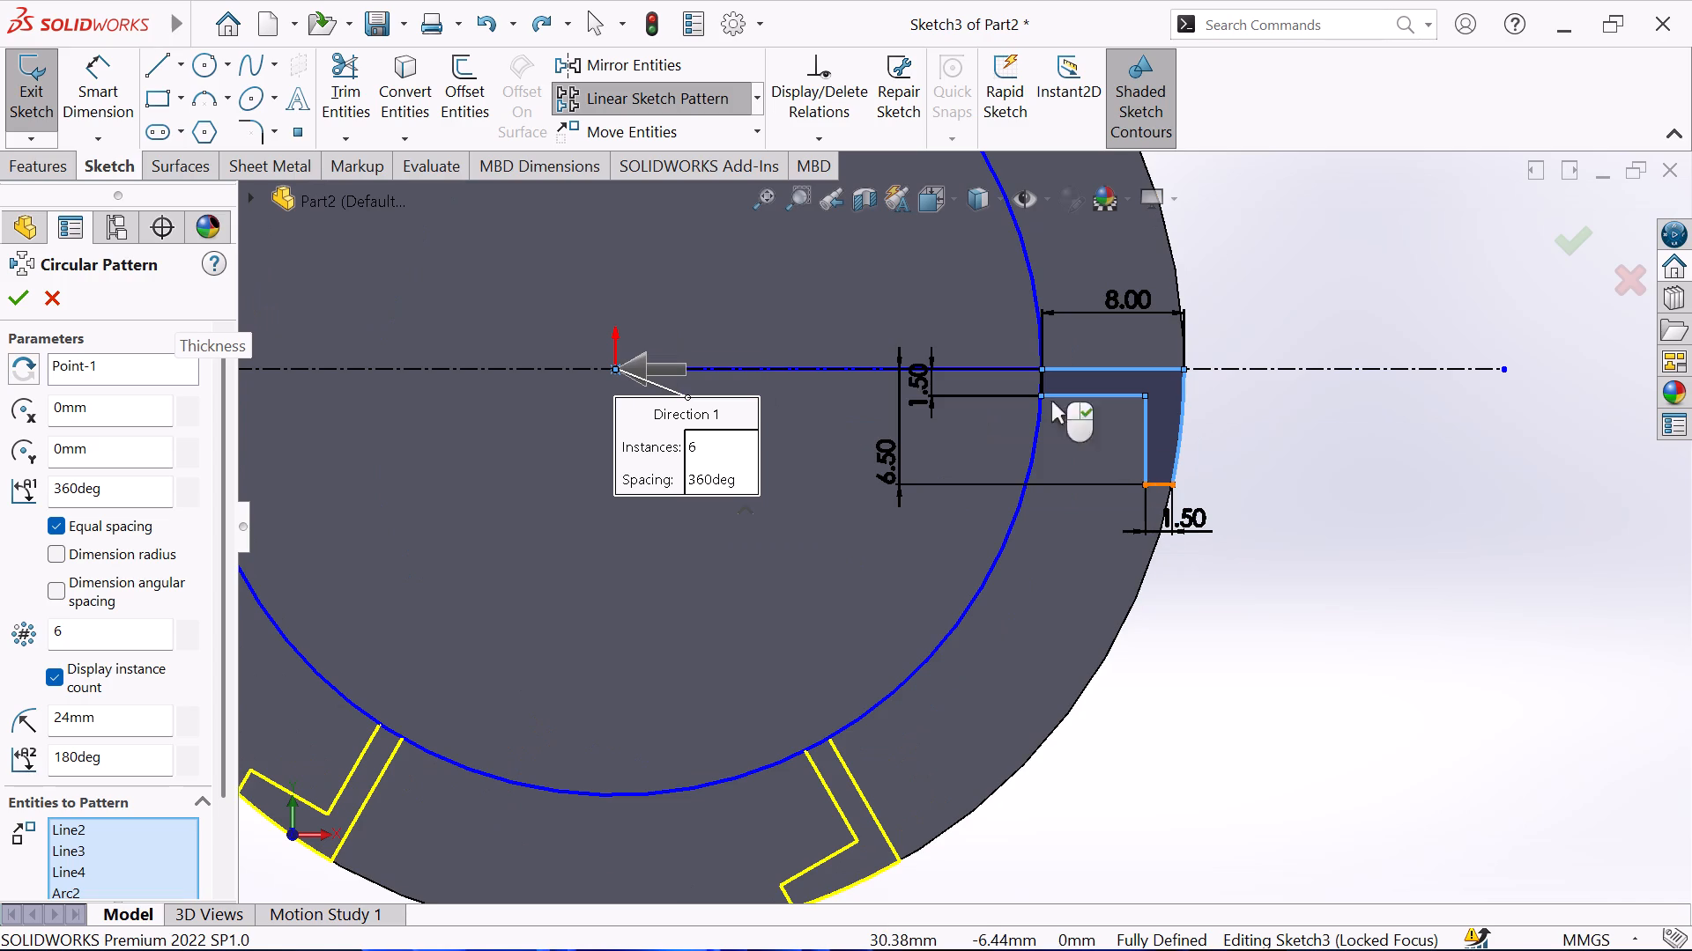
left_click(1040, 384)
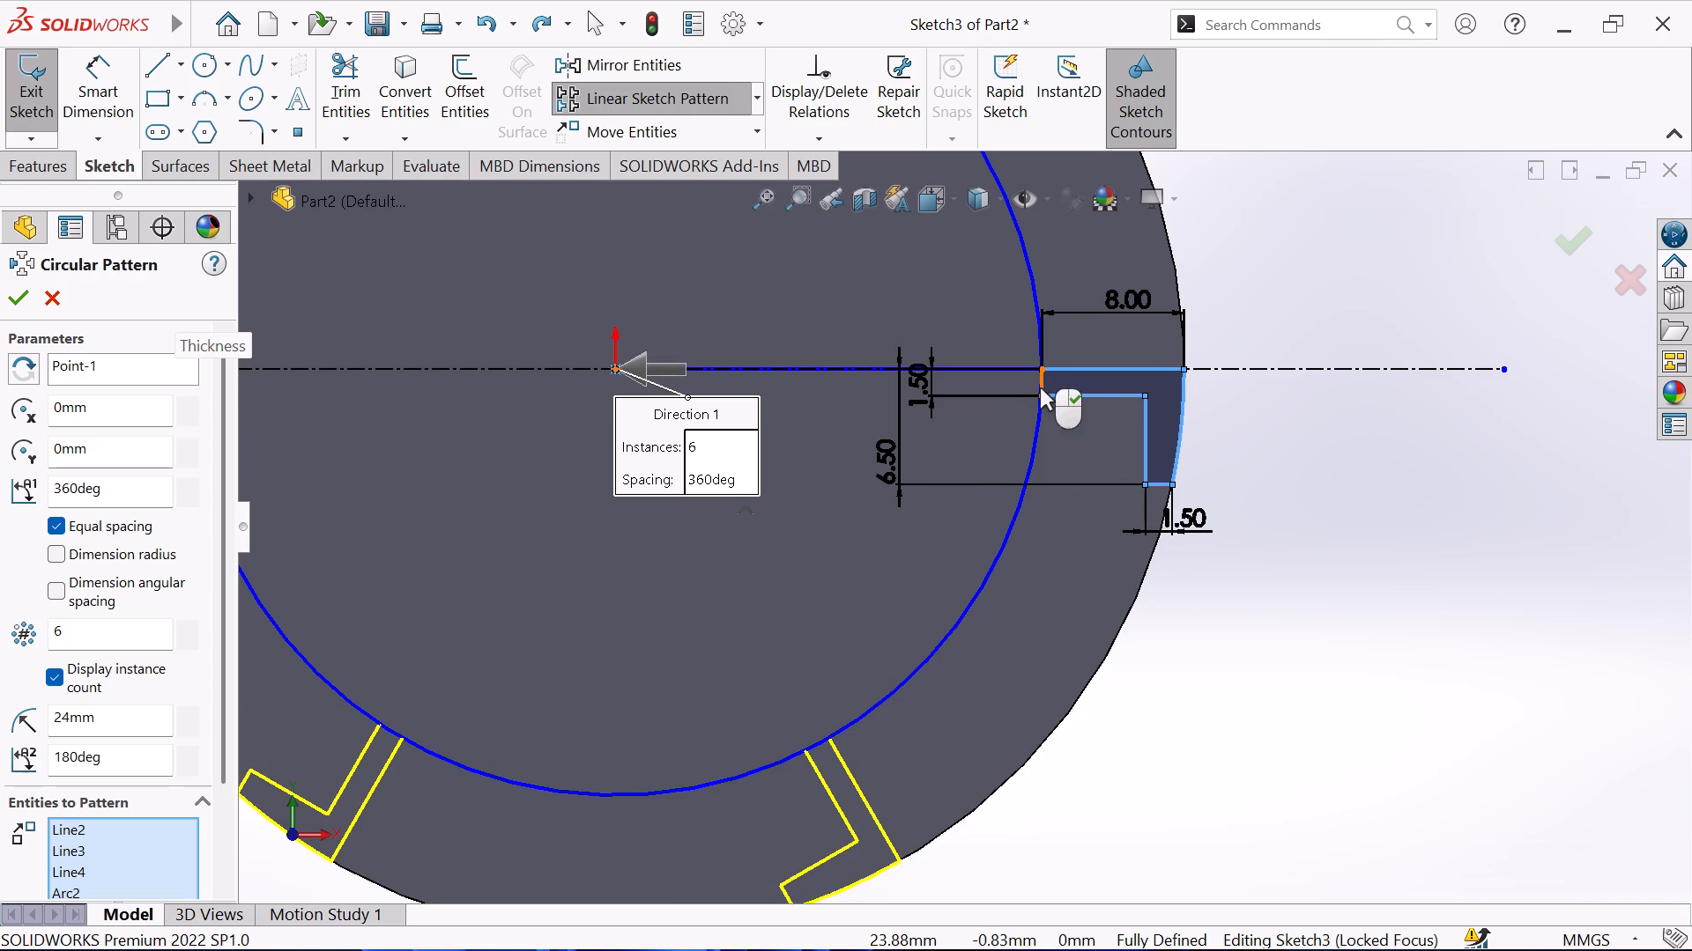
scroll(583, 466, "up", 4)
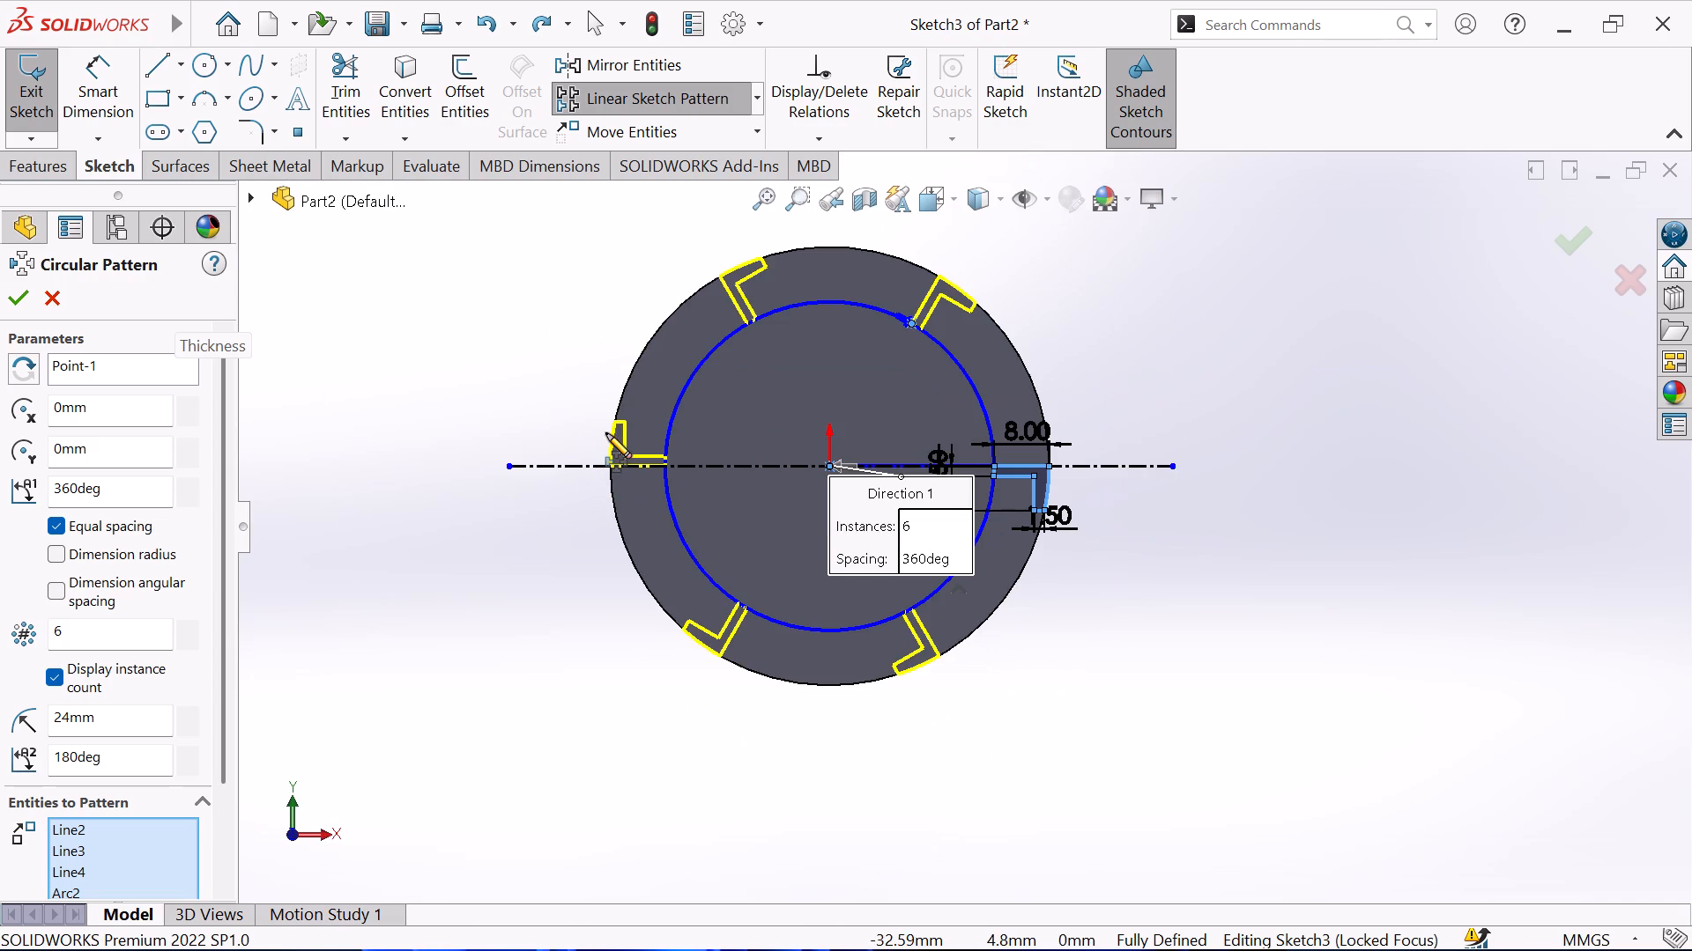
left_click(20, 292)
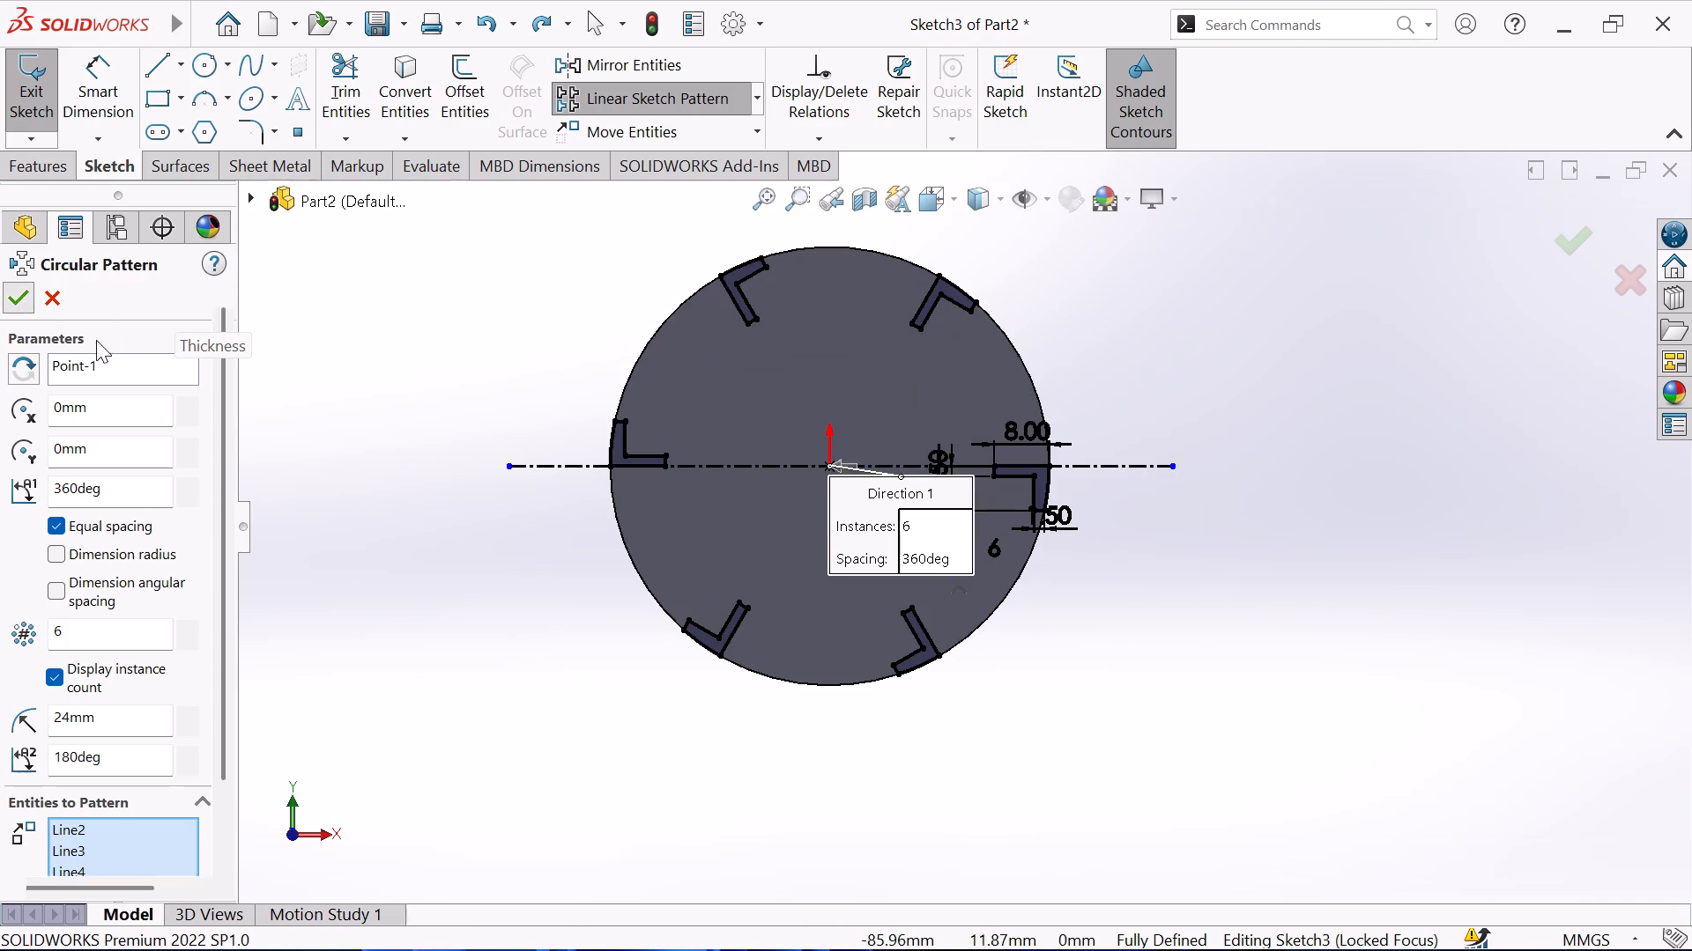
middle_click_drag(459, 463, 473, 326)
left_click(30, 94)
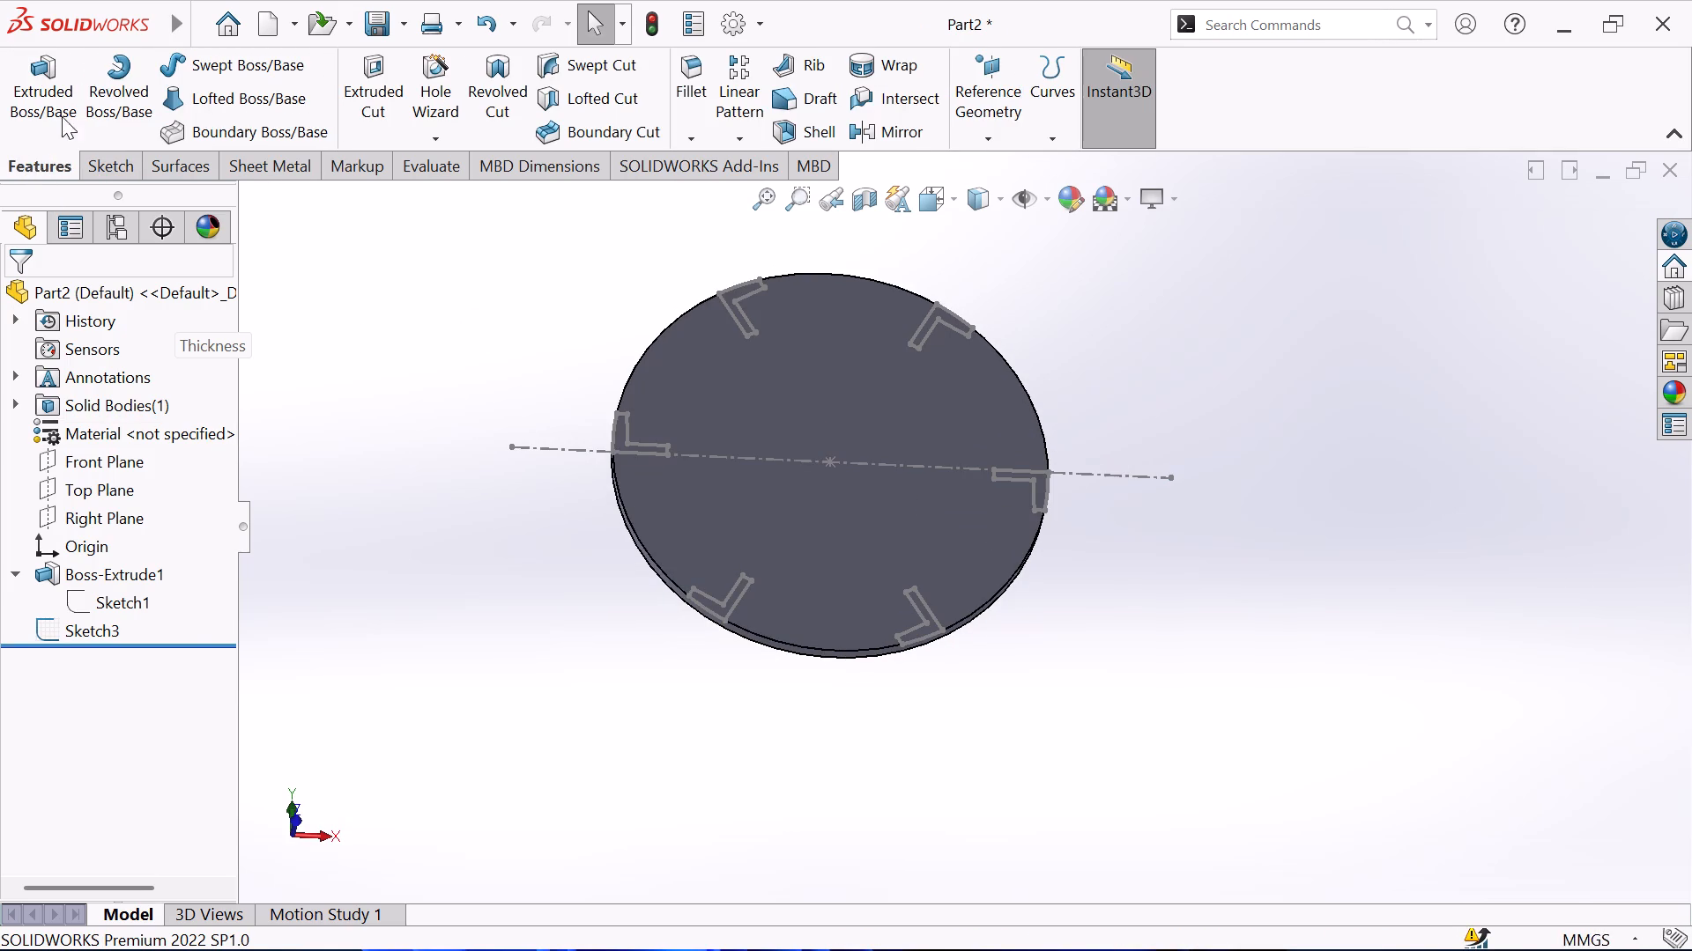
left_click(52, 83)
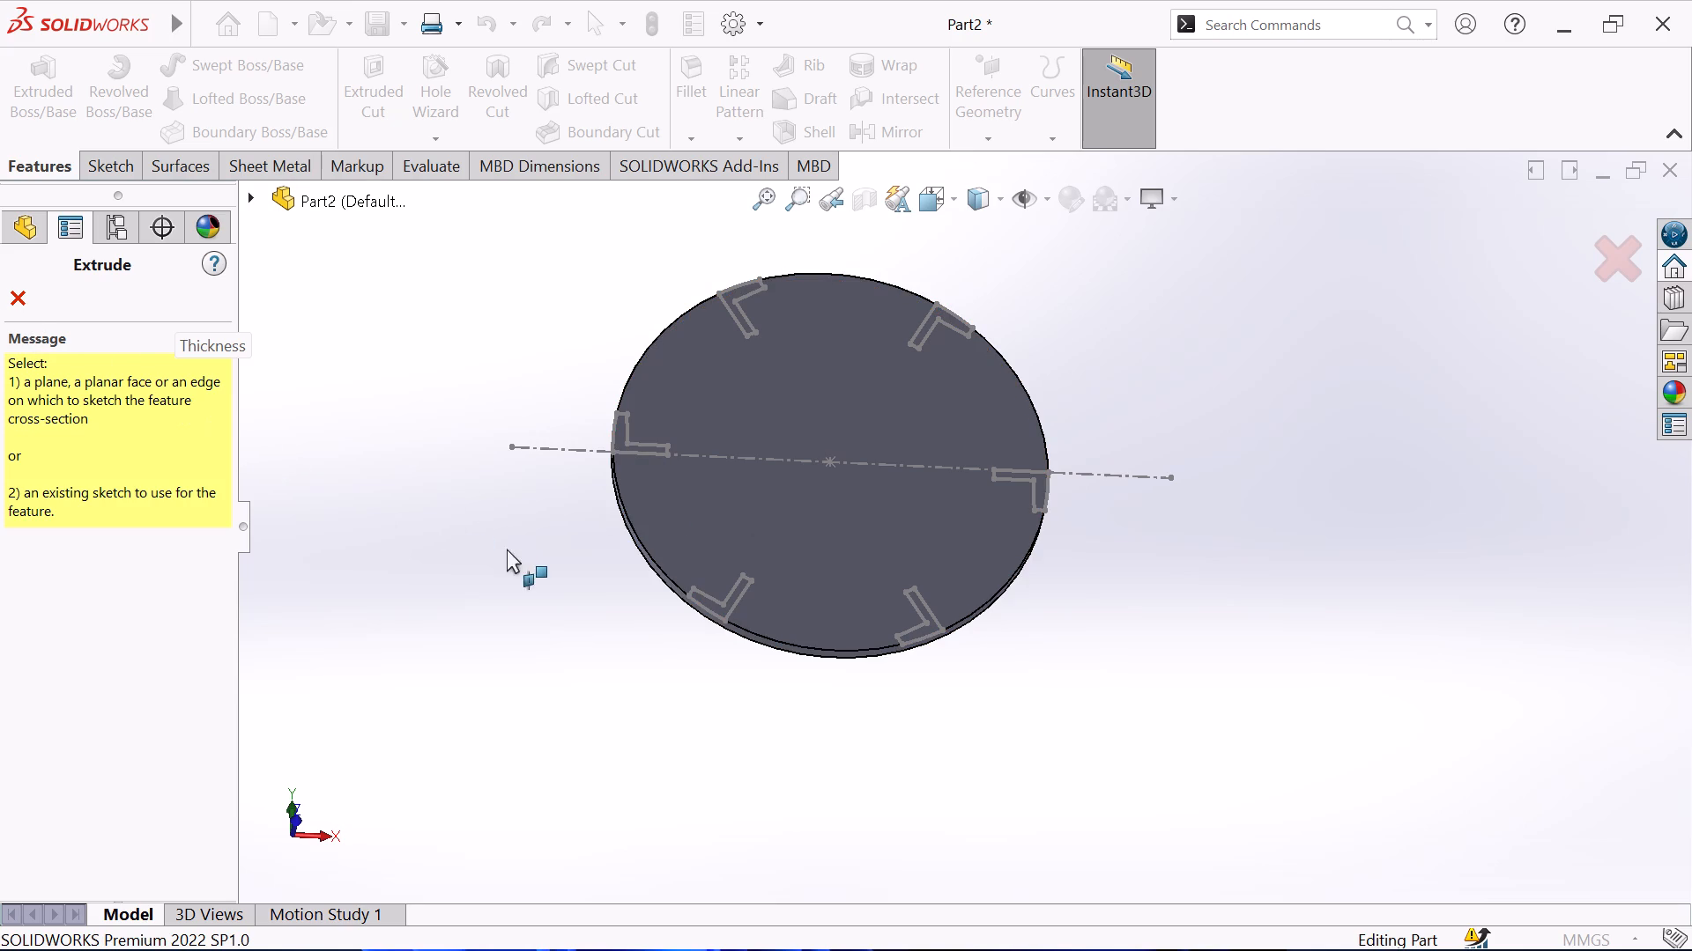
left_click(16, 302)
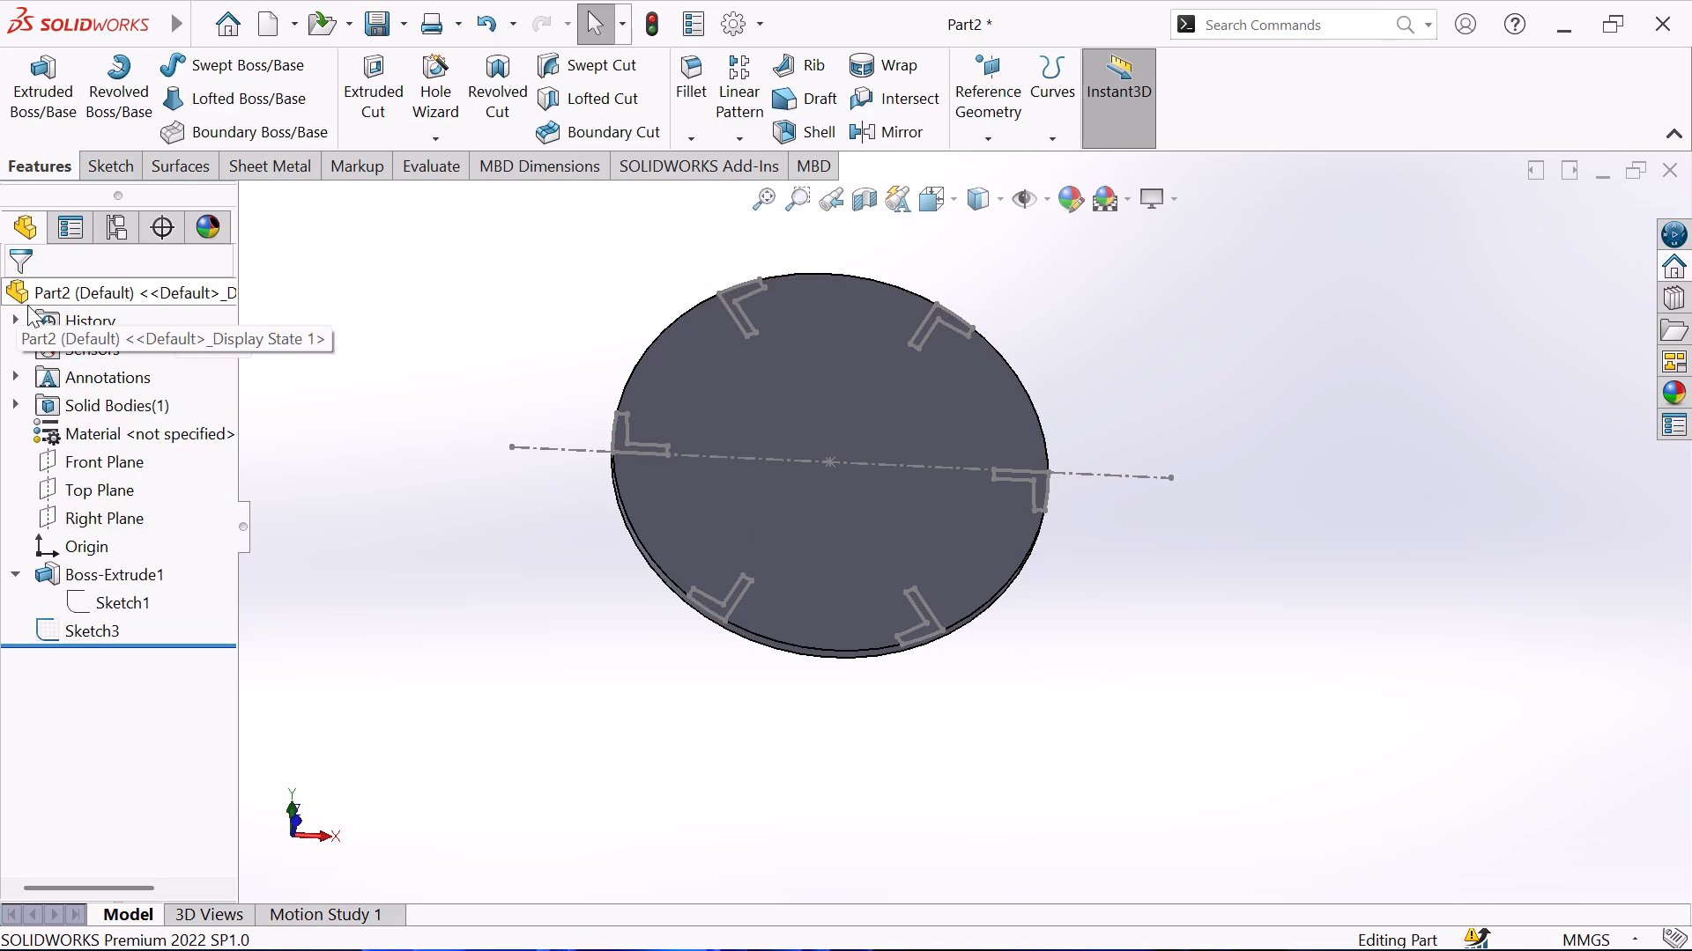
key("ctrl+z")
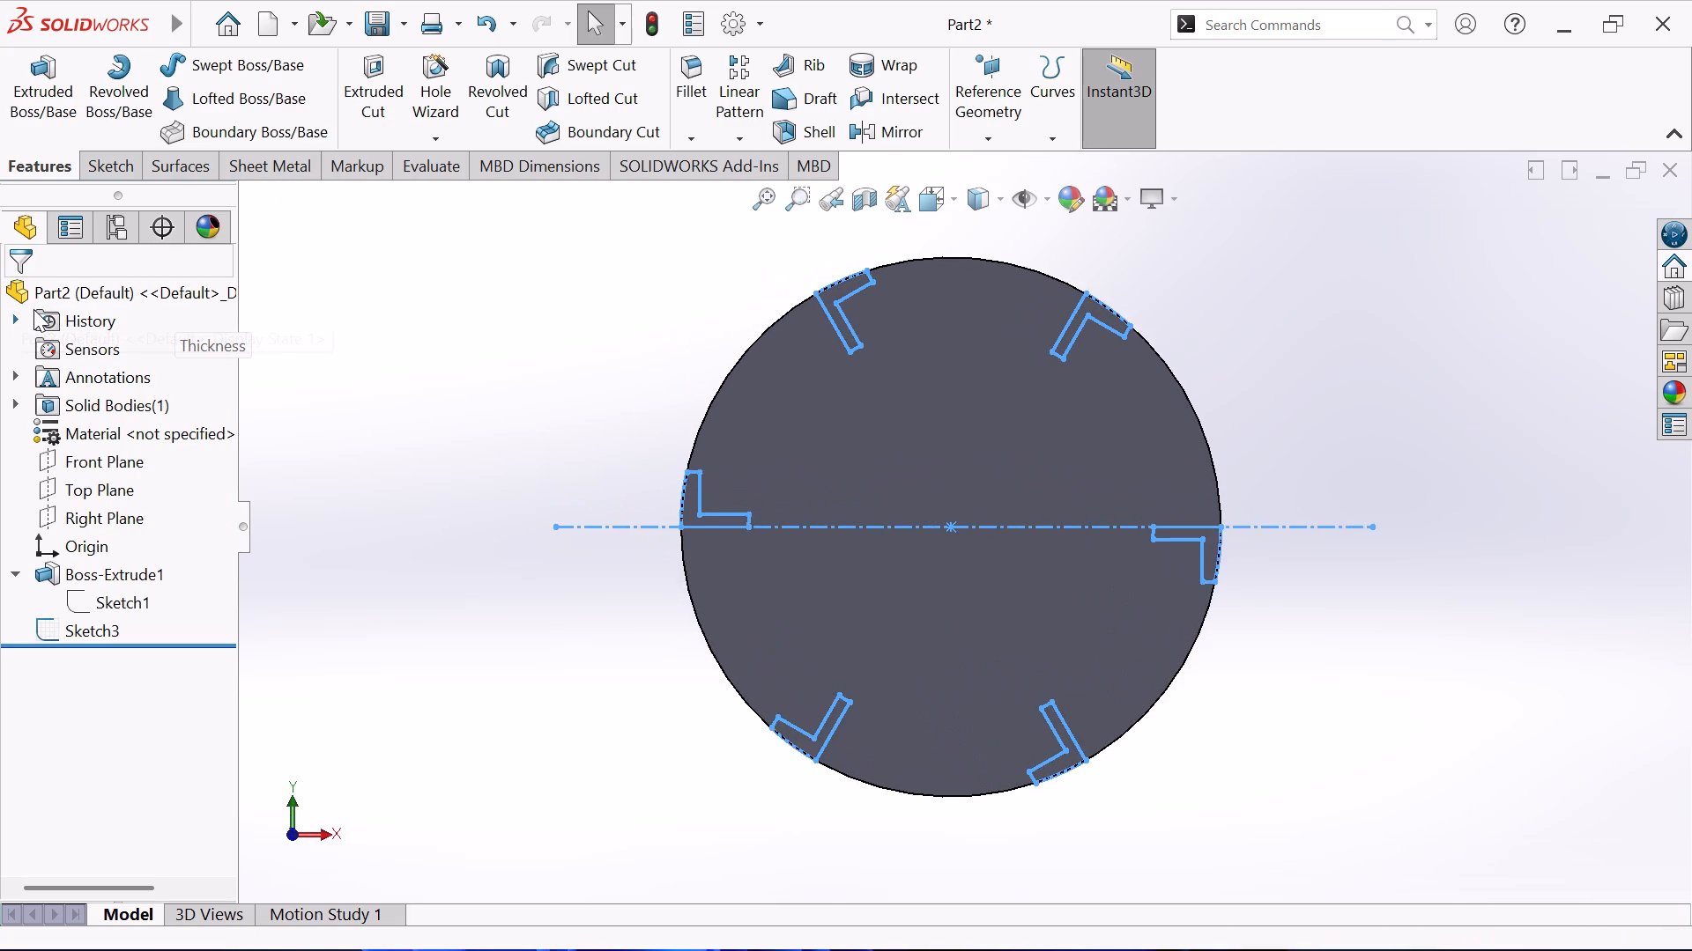
Extrude the six patterned stepped profiles from the disc face to a blind depth of 37.5 mm, merged with the disc.
left_click(35, 173)
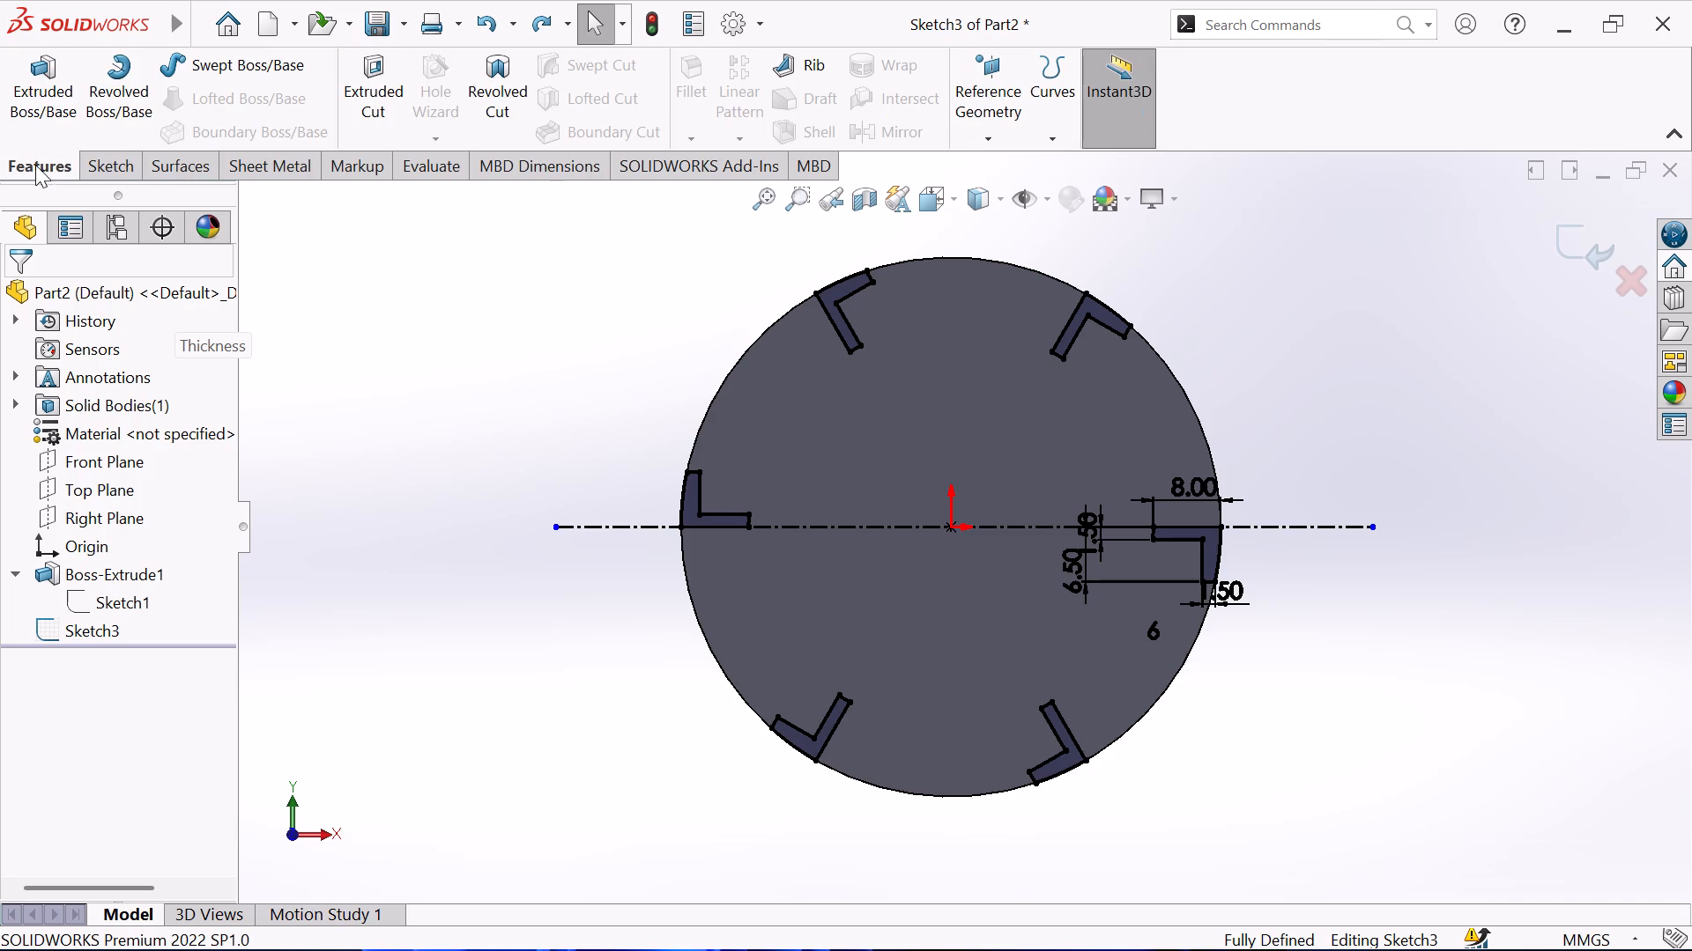
left_click(39, 88)
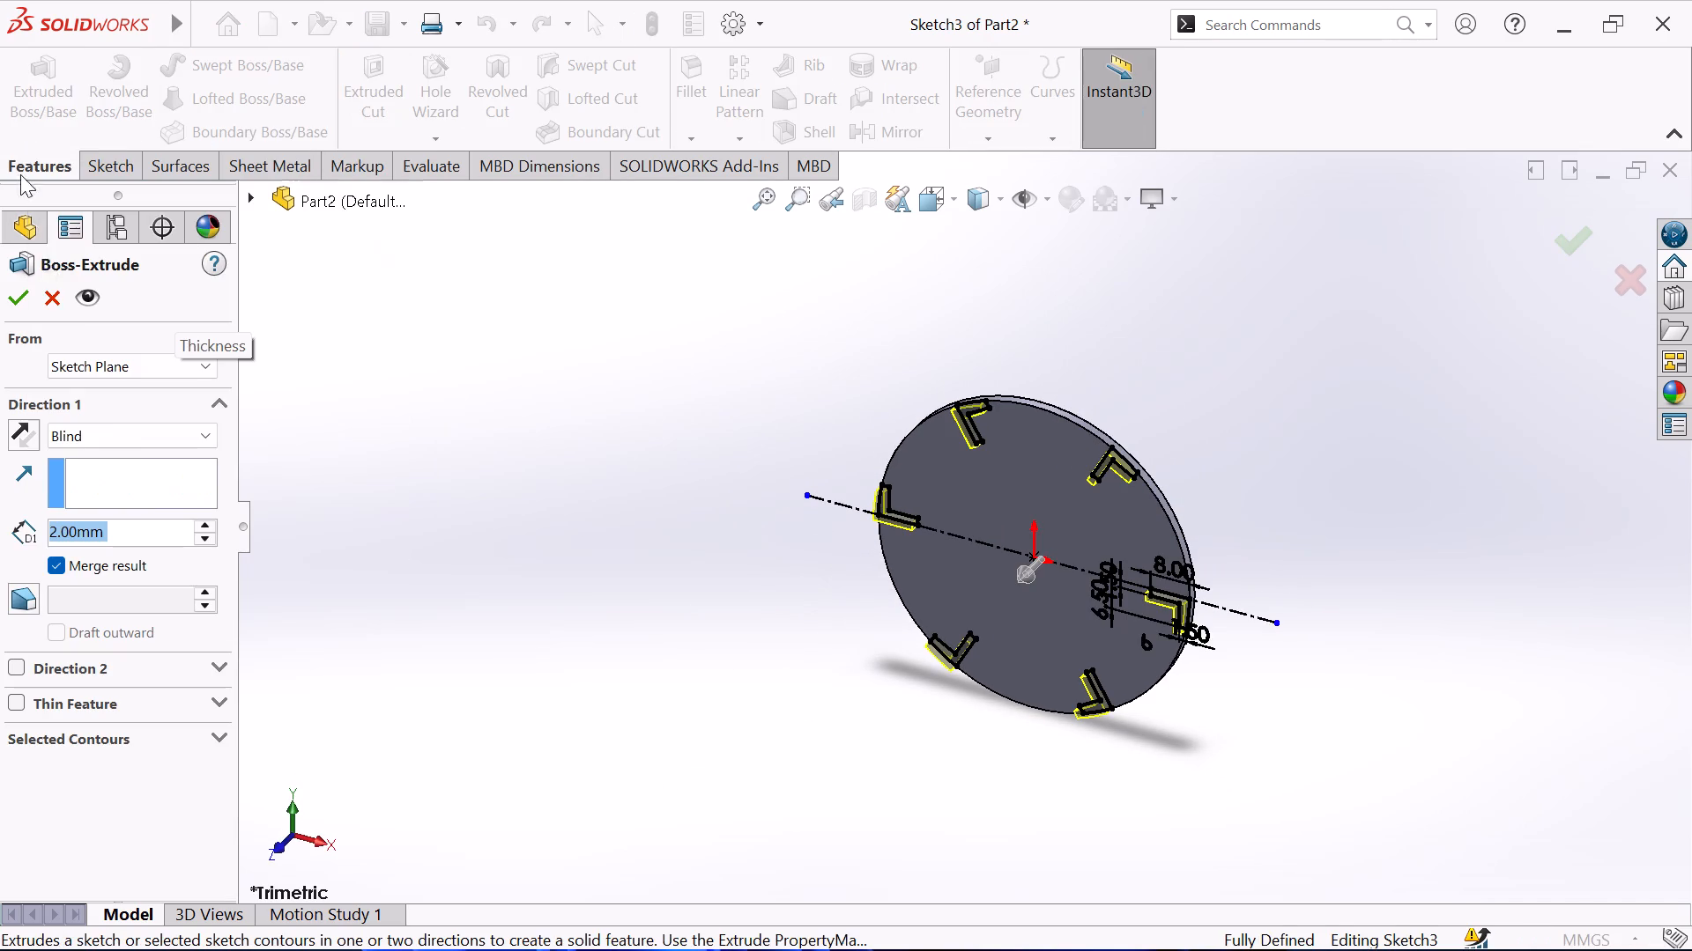
double_click(153, 523)
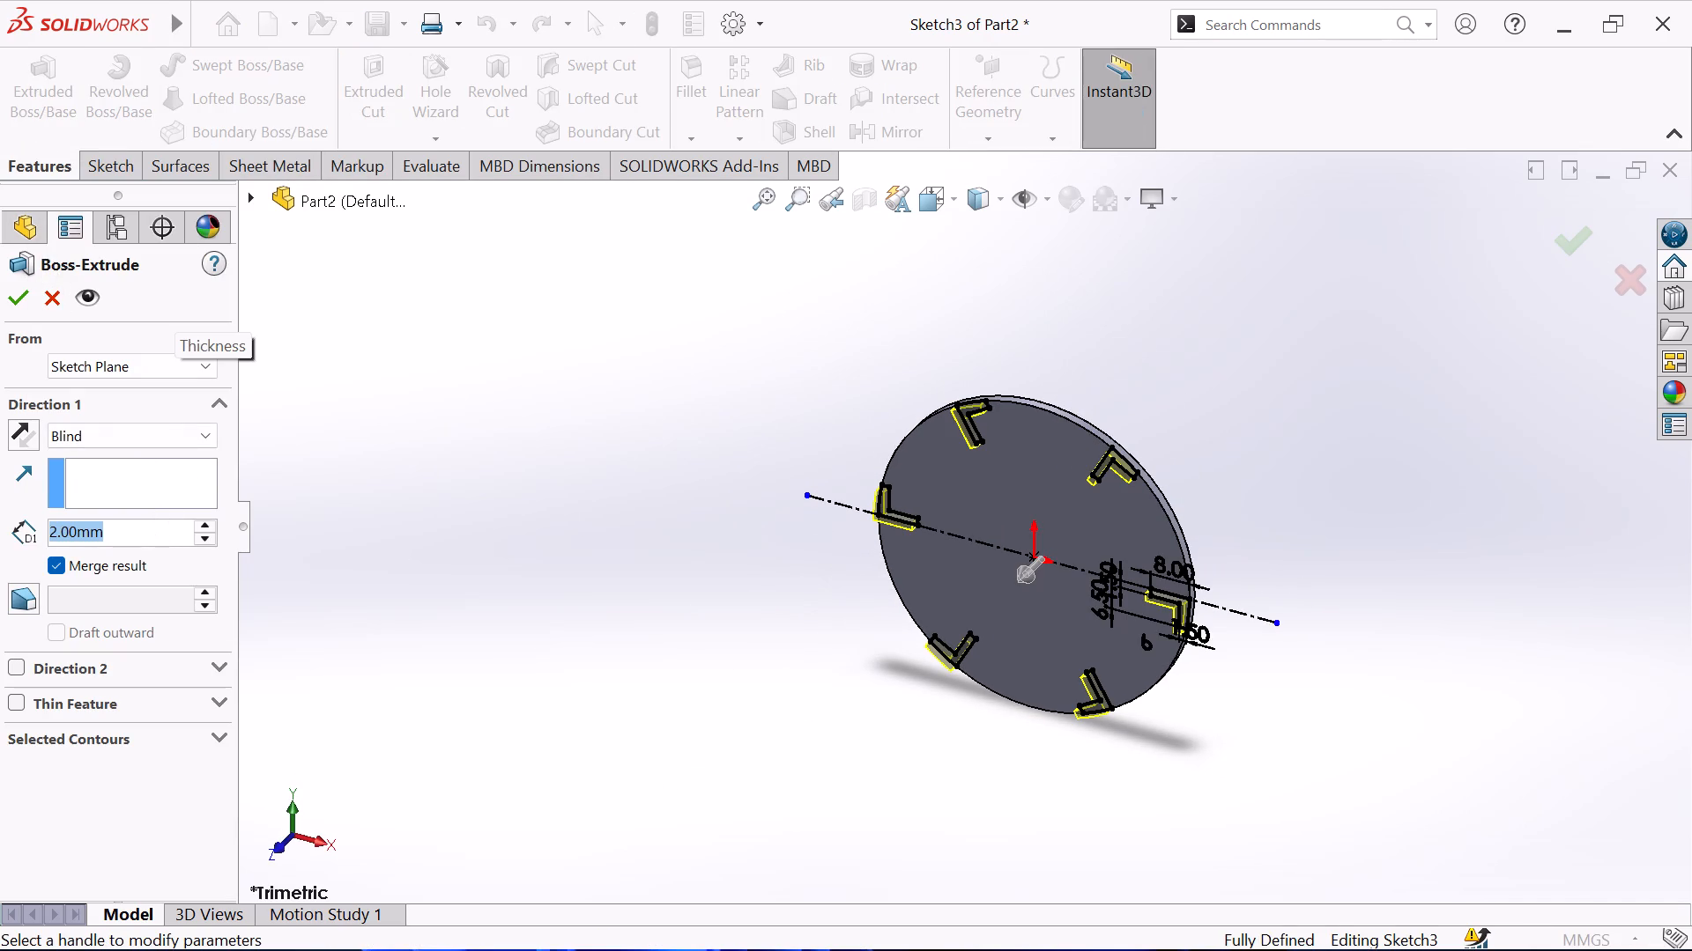
type("37.5")
key("Return")
key("Return")
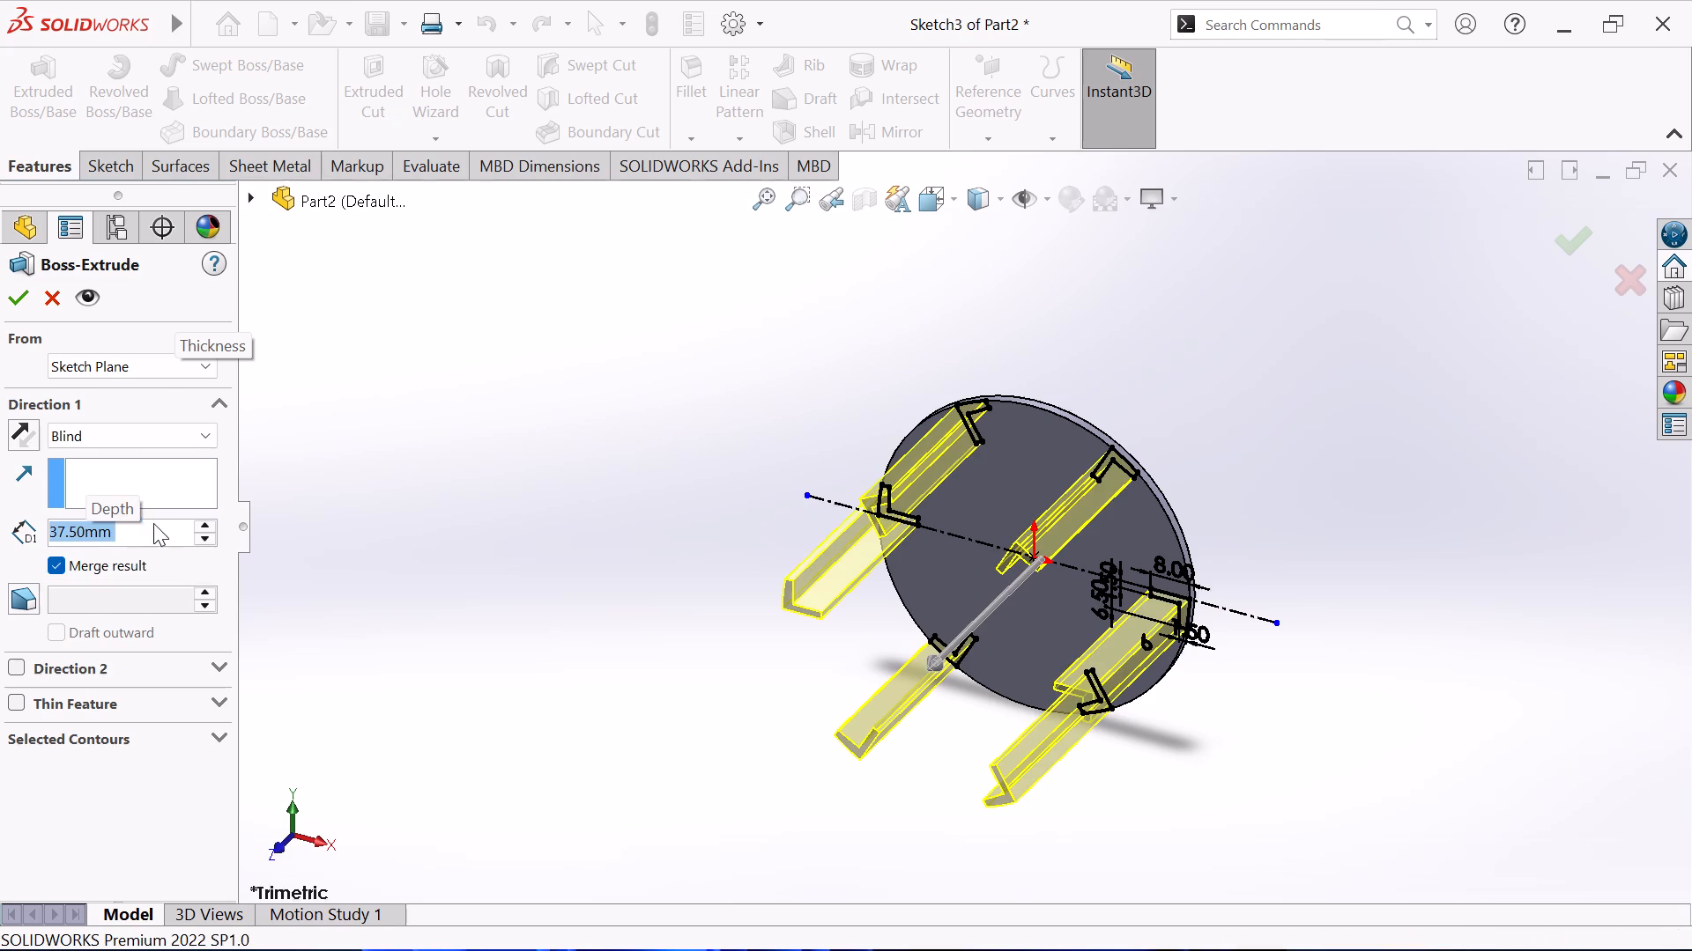
key("Escape")
Start a sketch on the free end face of one stepped rib and draw a horizontal centerline about 105 mm long through the origin.
middle_click_drag(525, 577, 580, 379)
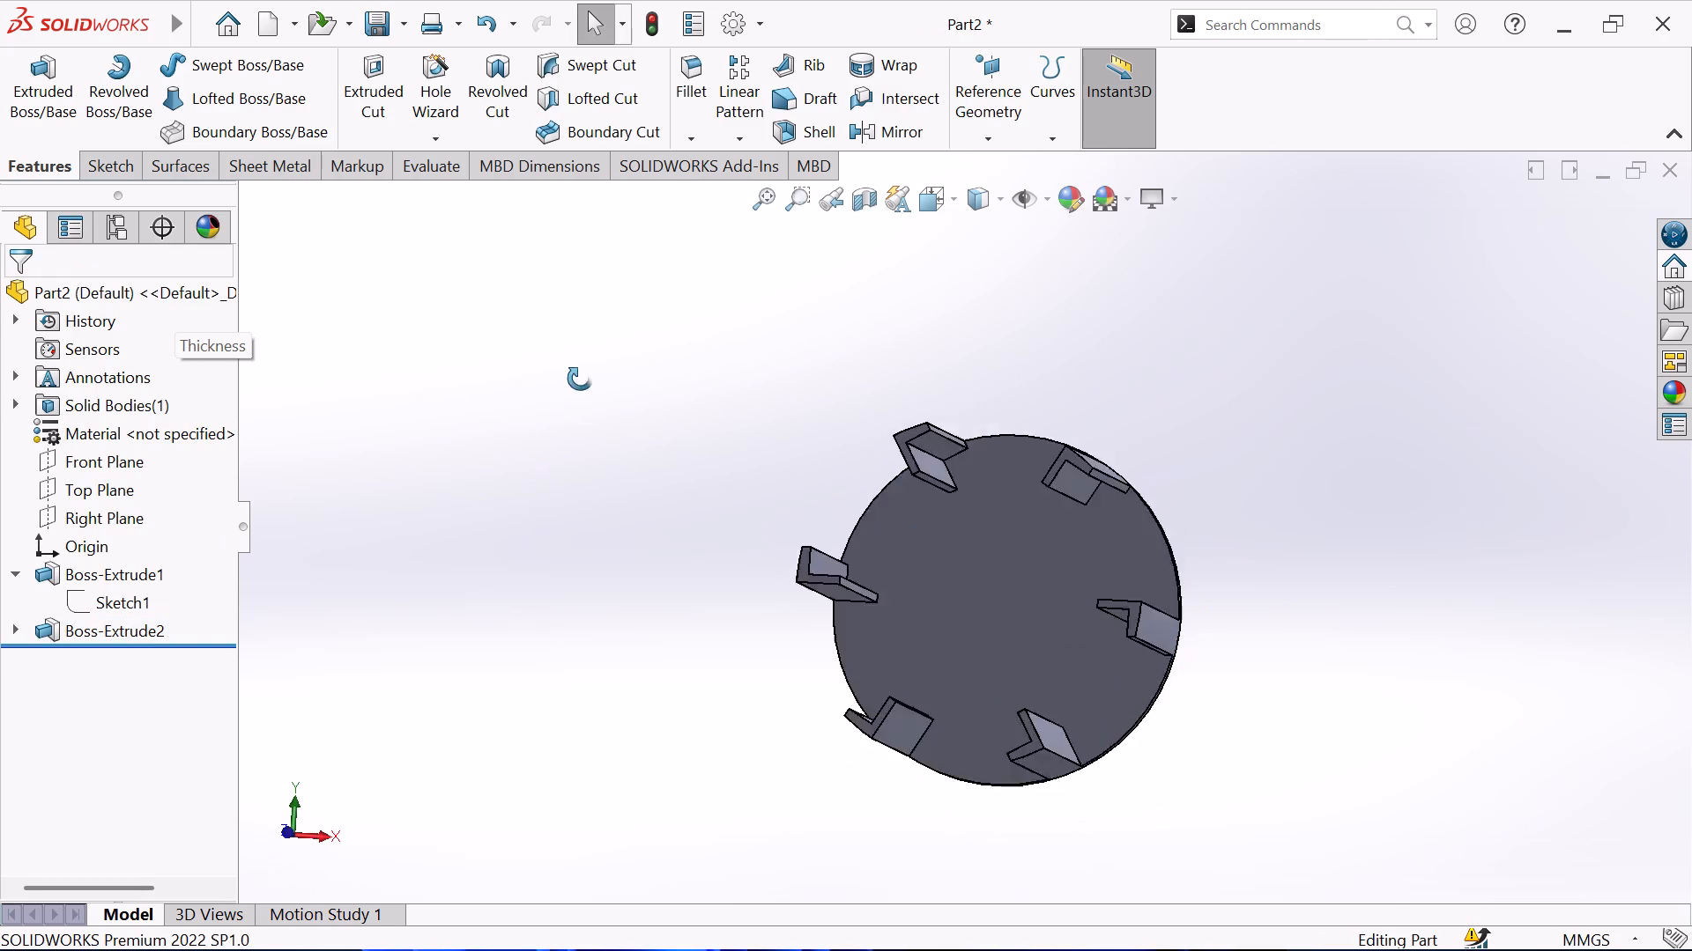
middle_click_drag(580, 379, 599, 330)
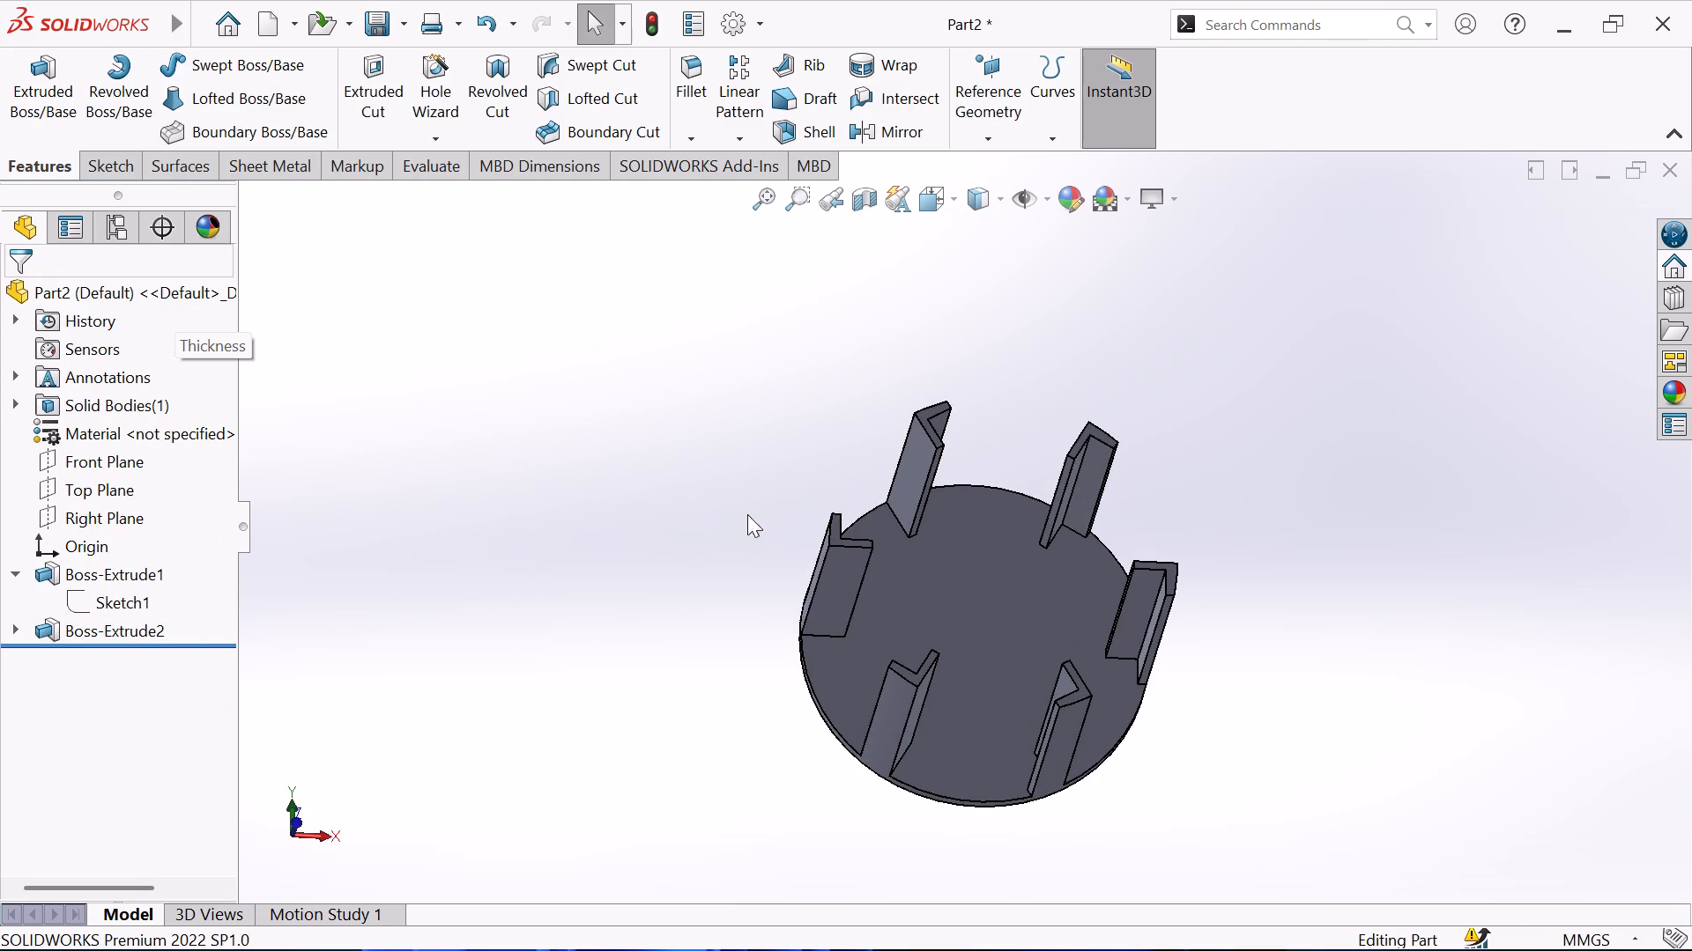
scroll(1008, 507, "down", 1)
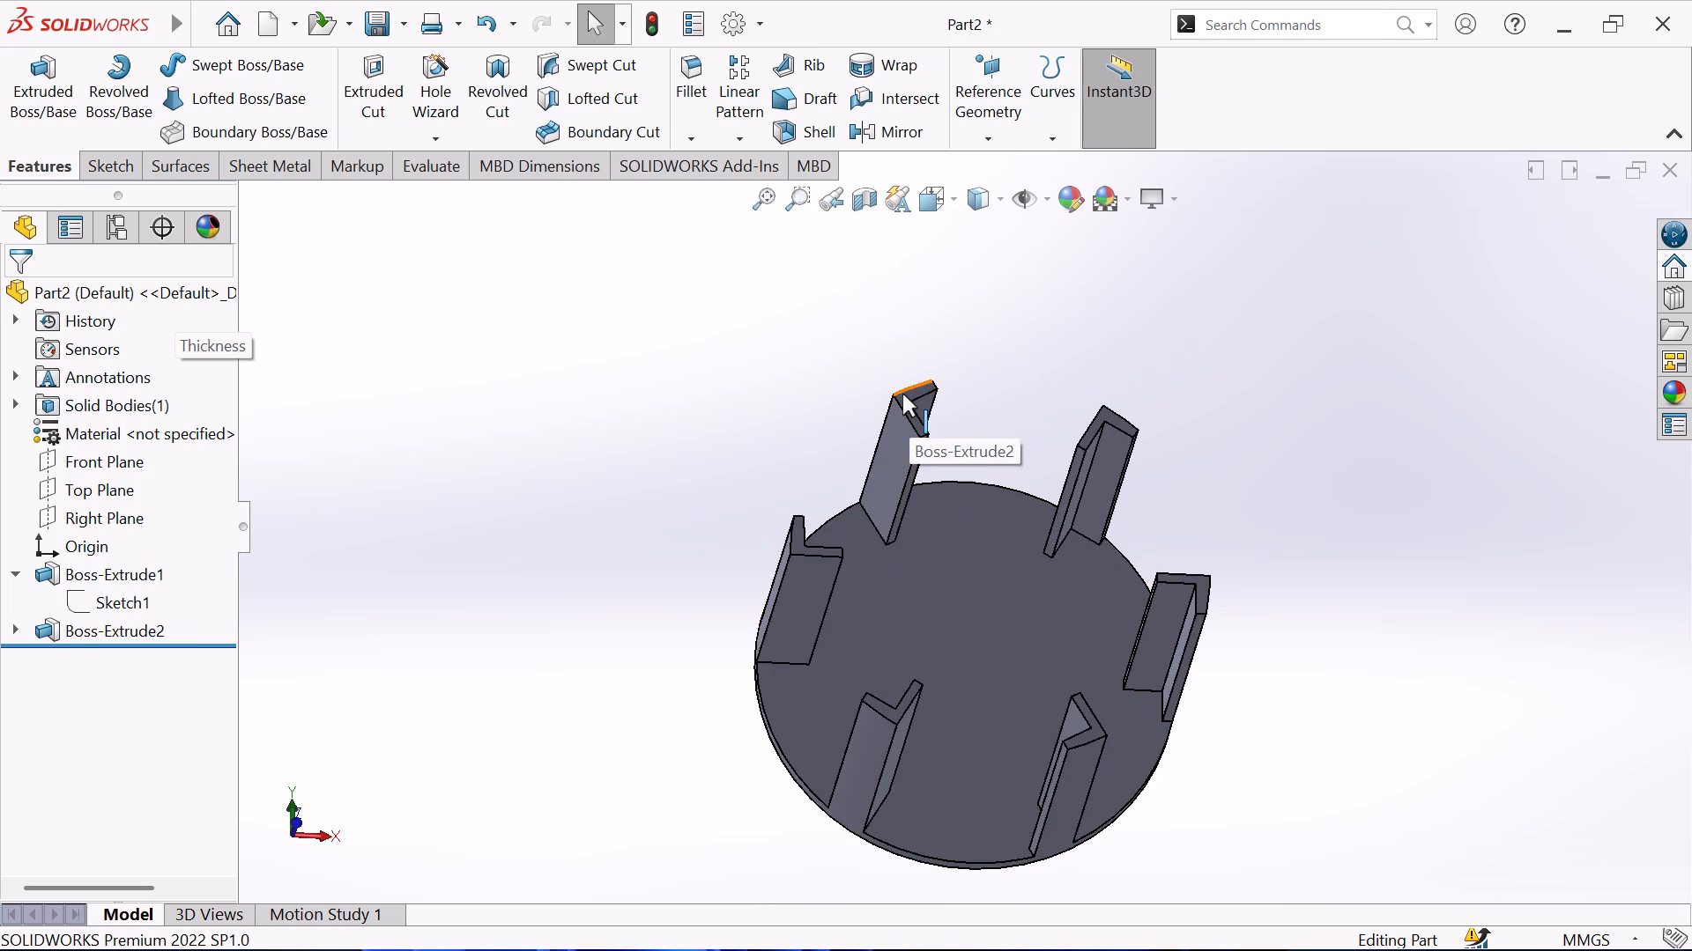
left_click(903, 400)
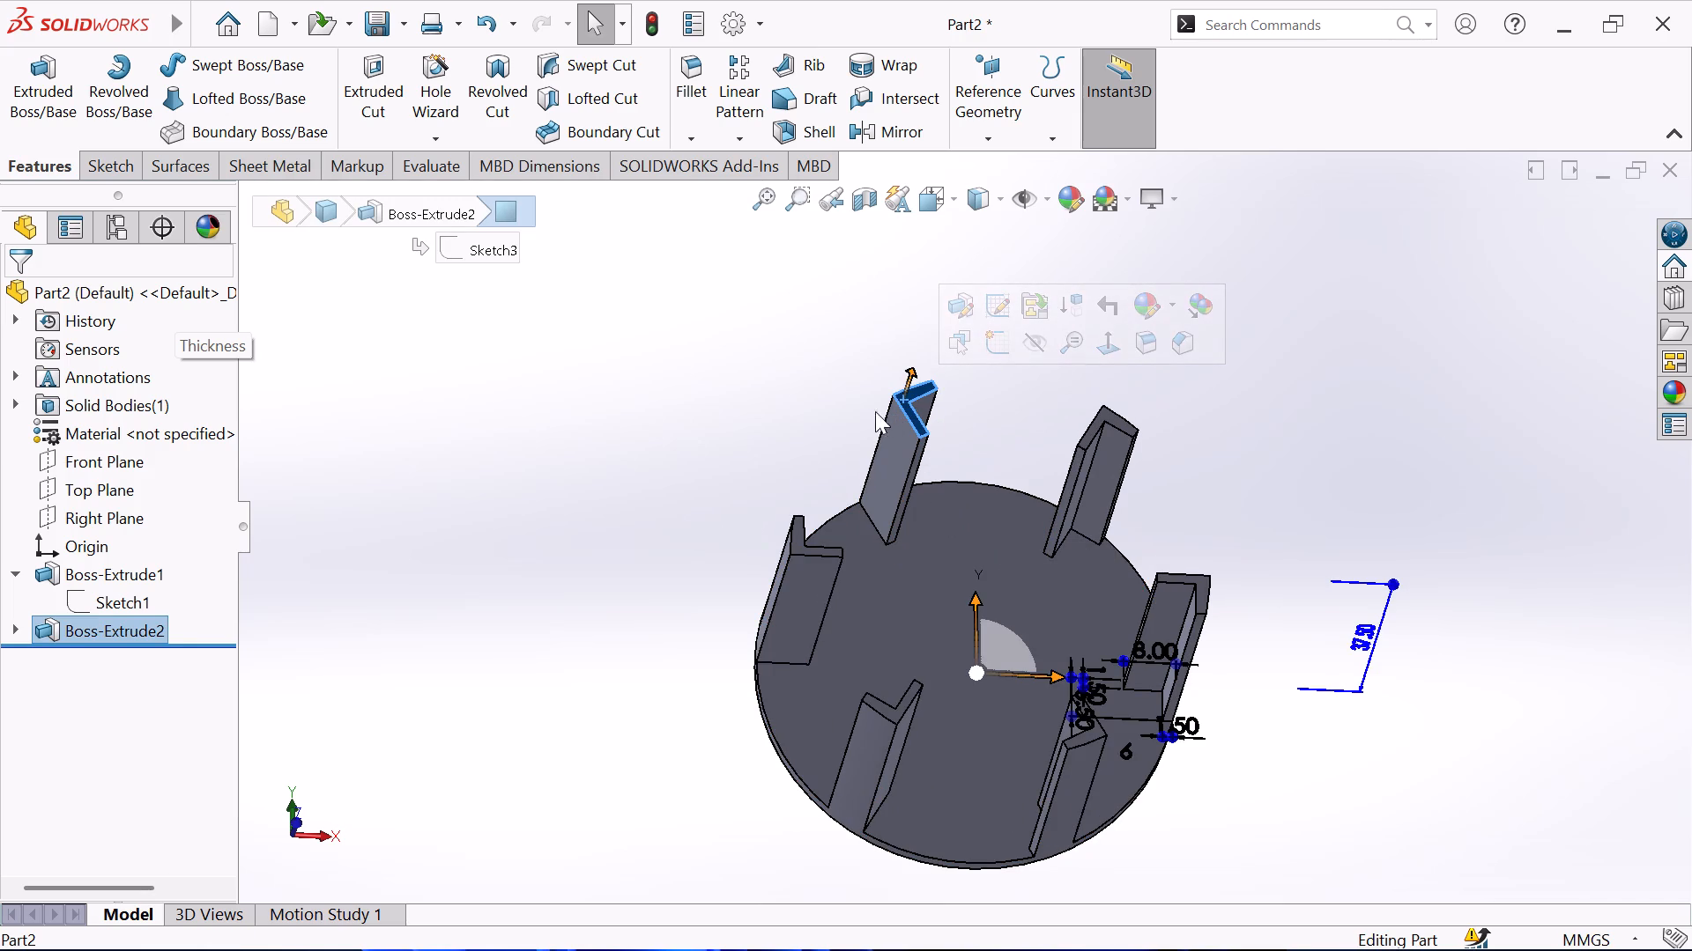
key("Escape")
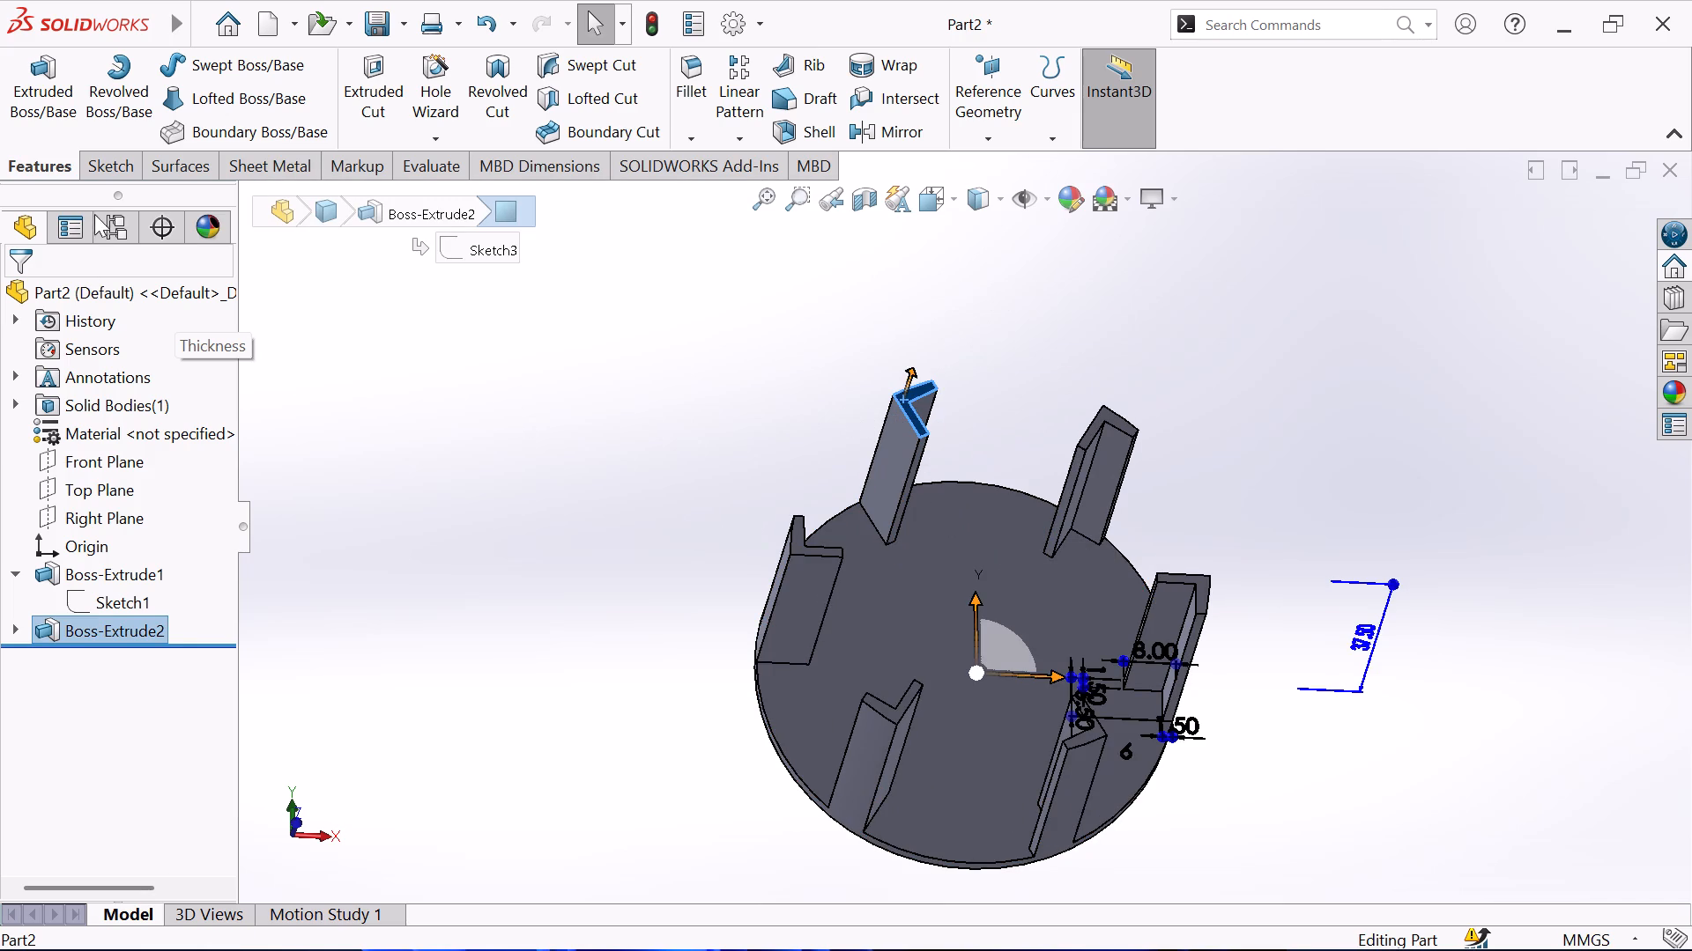
left_click(109, 163)
left_click(42, 69)
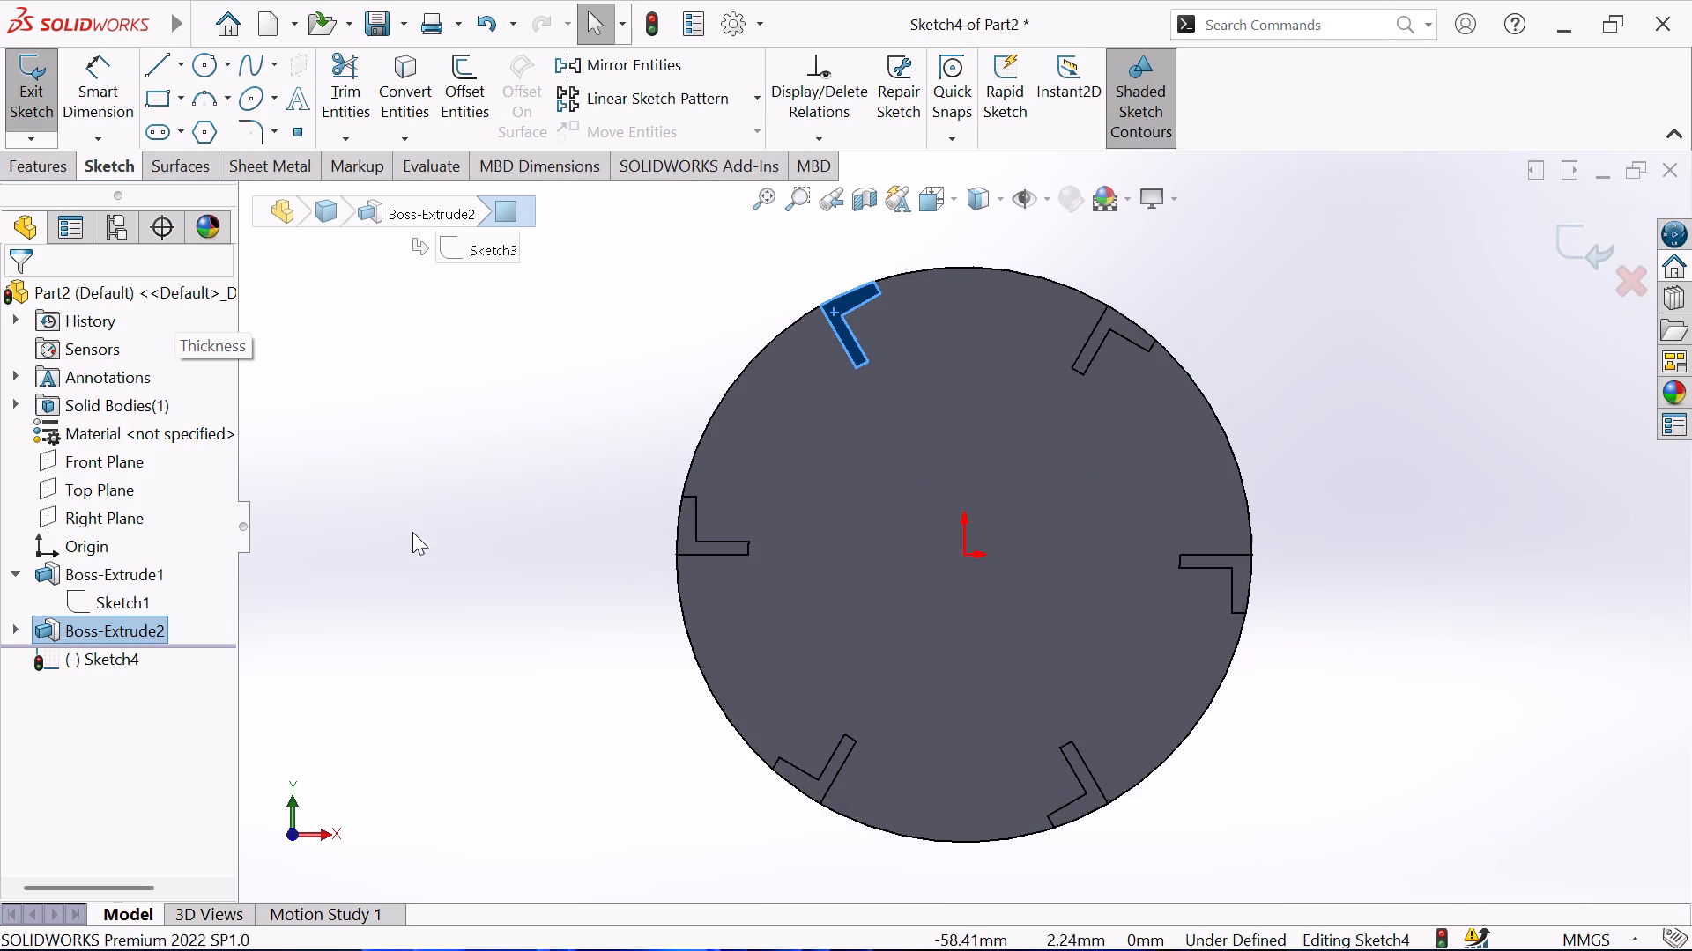
left_click(181, 58)
left_click(157, 131)
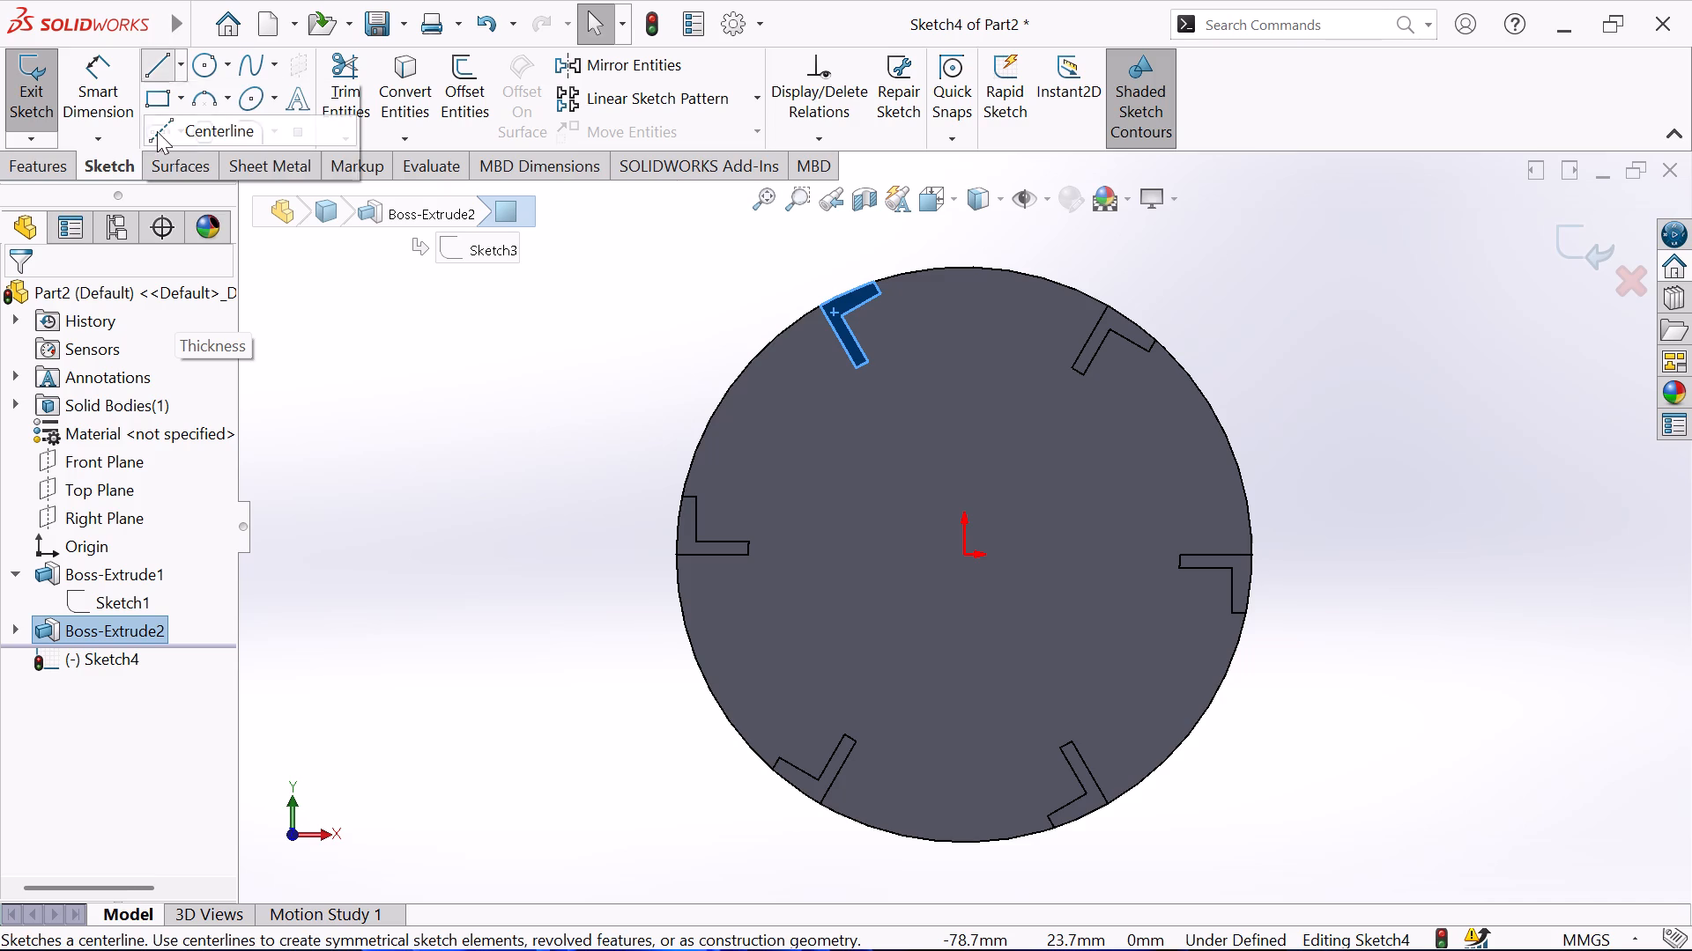
left_click(462, 552)
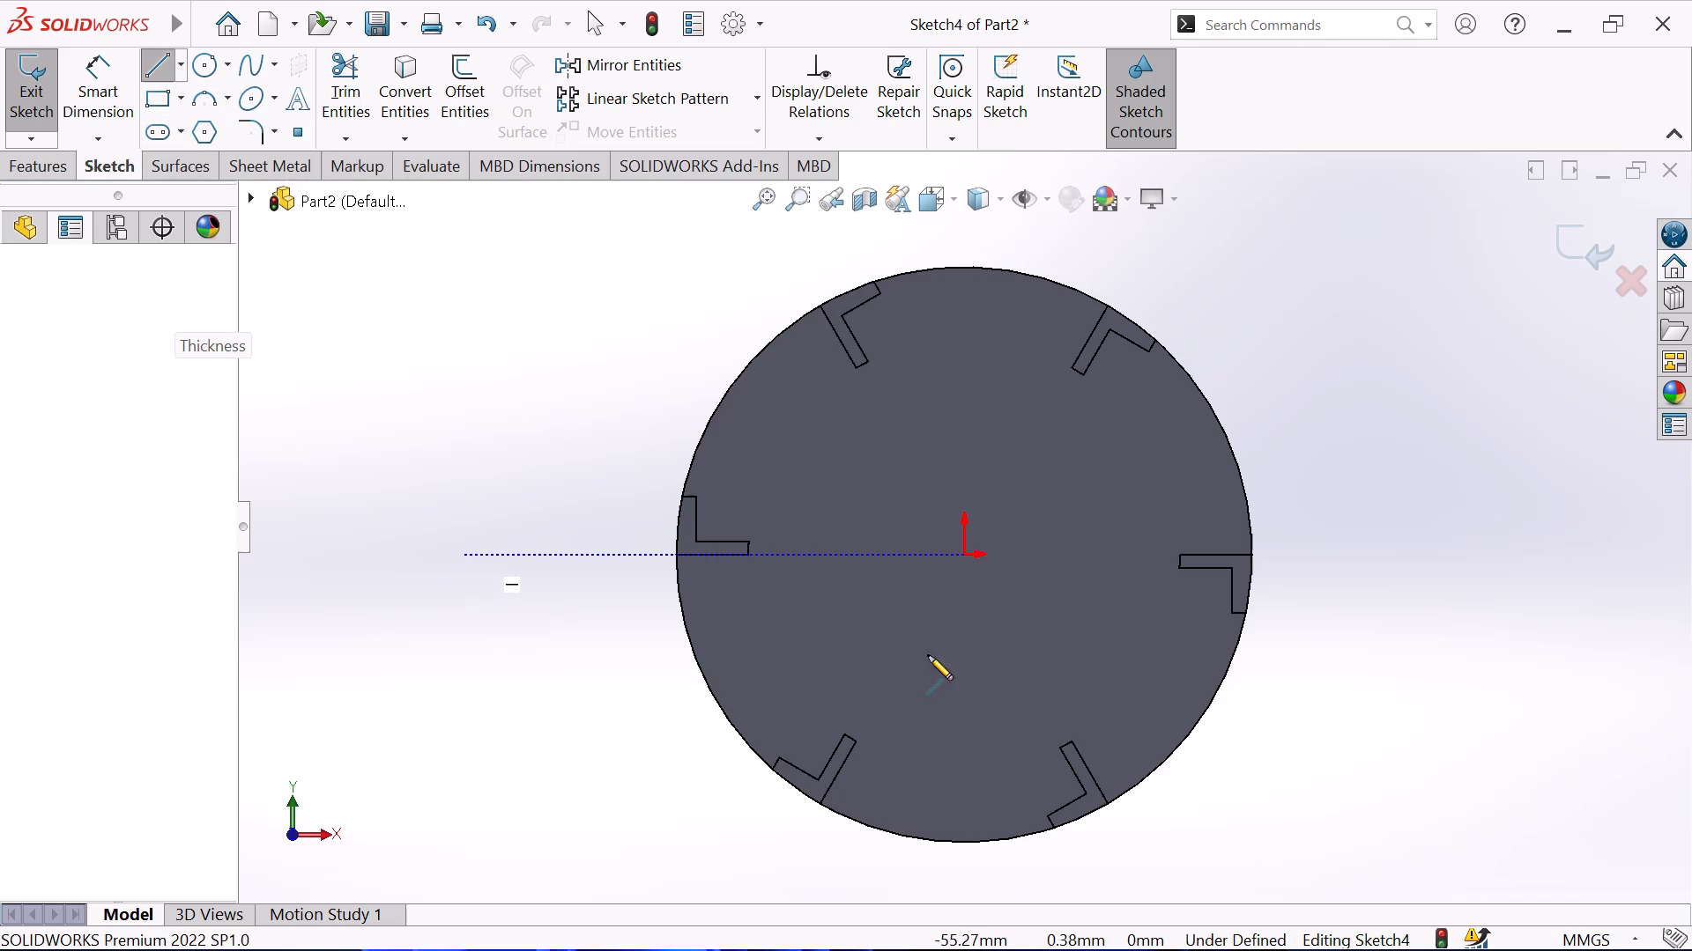
left_click(1406, 554)
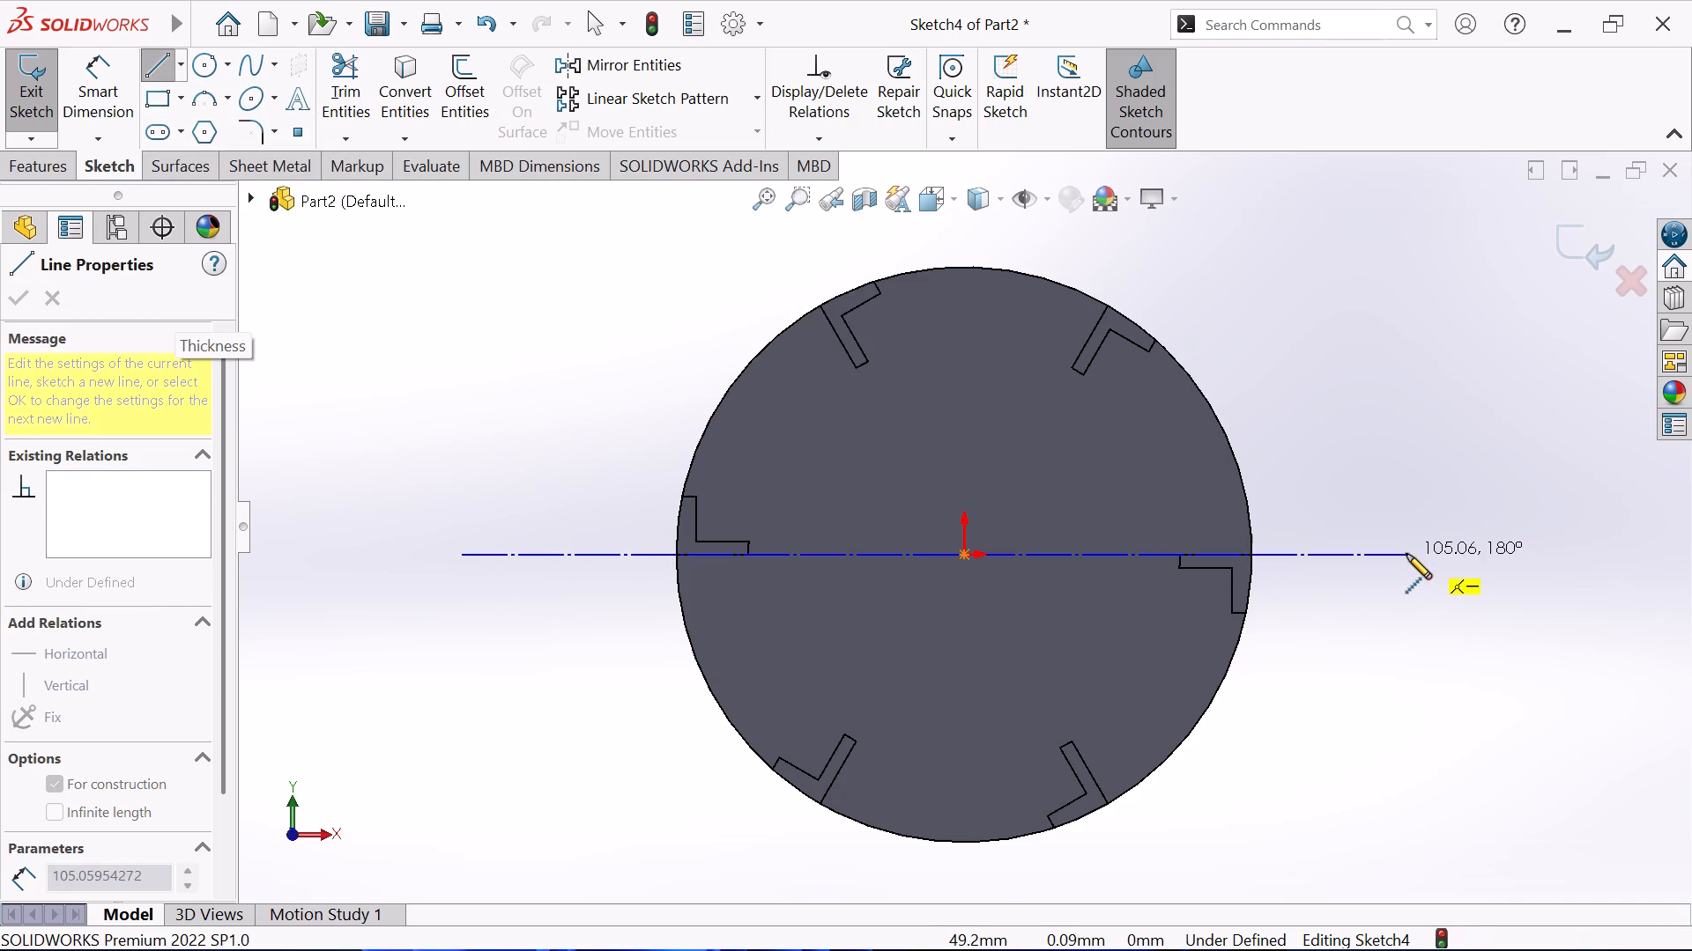
right_click(1334, 689)
left_click(1385, 644)
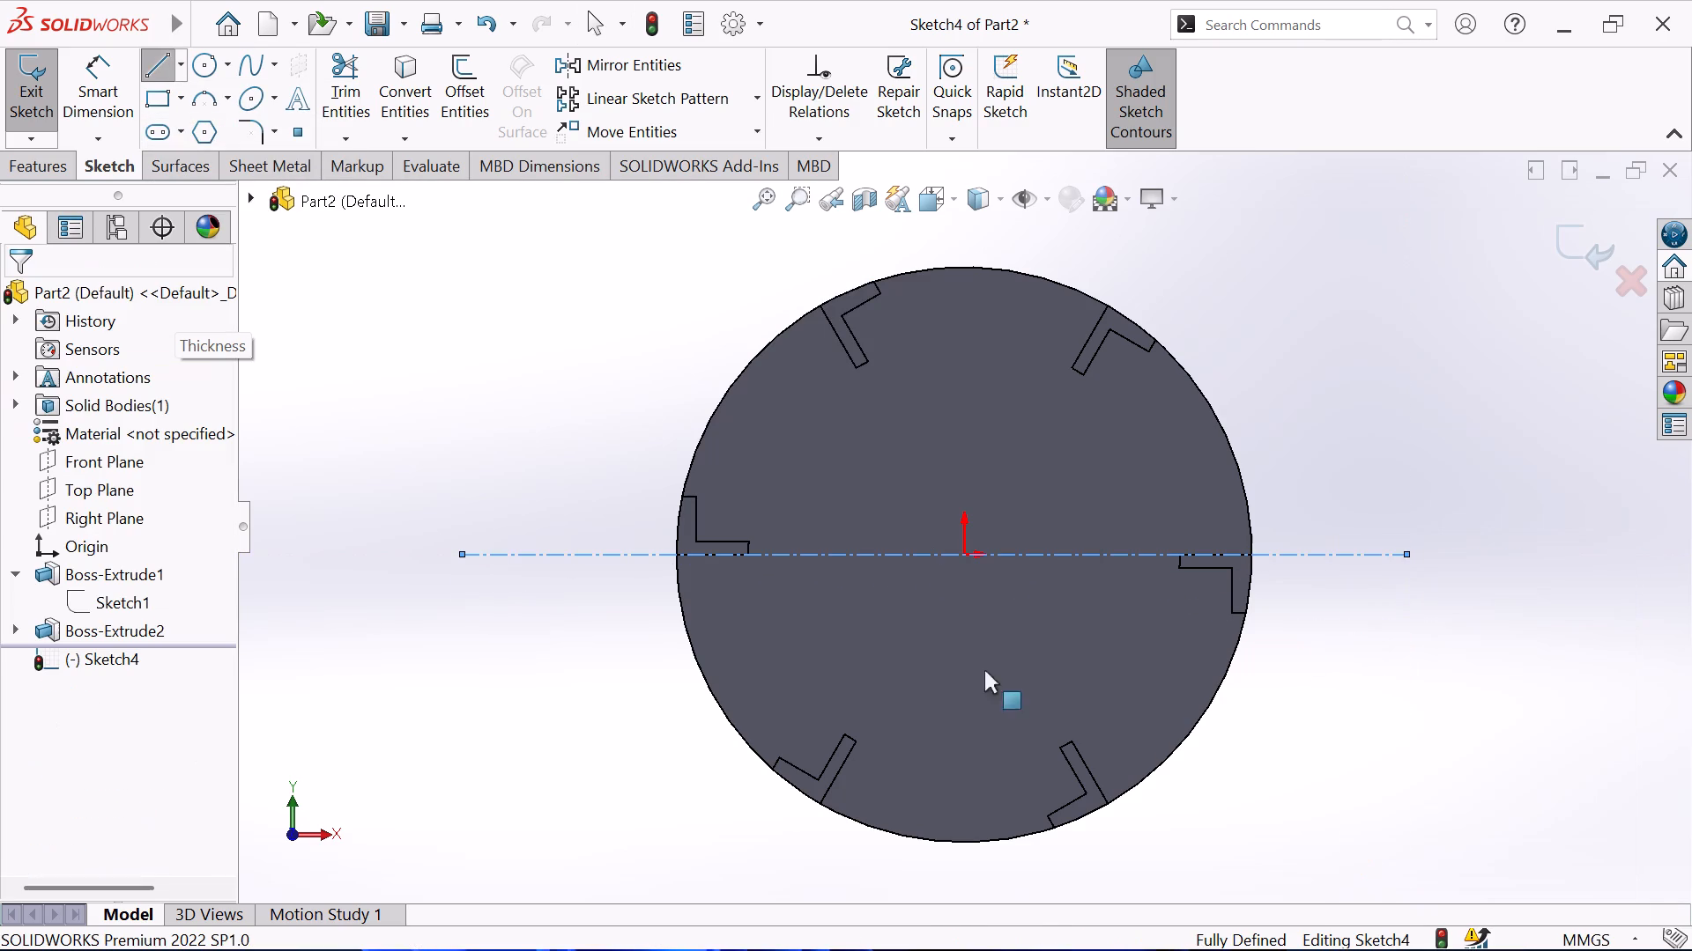
Sketch two concentric circles at the origin with radii of 32 mm and 24 mm, matching the ribs' outer and inner ends, and finish the sketch.
left_click(197, 64)
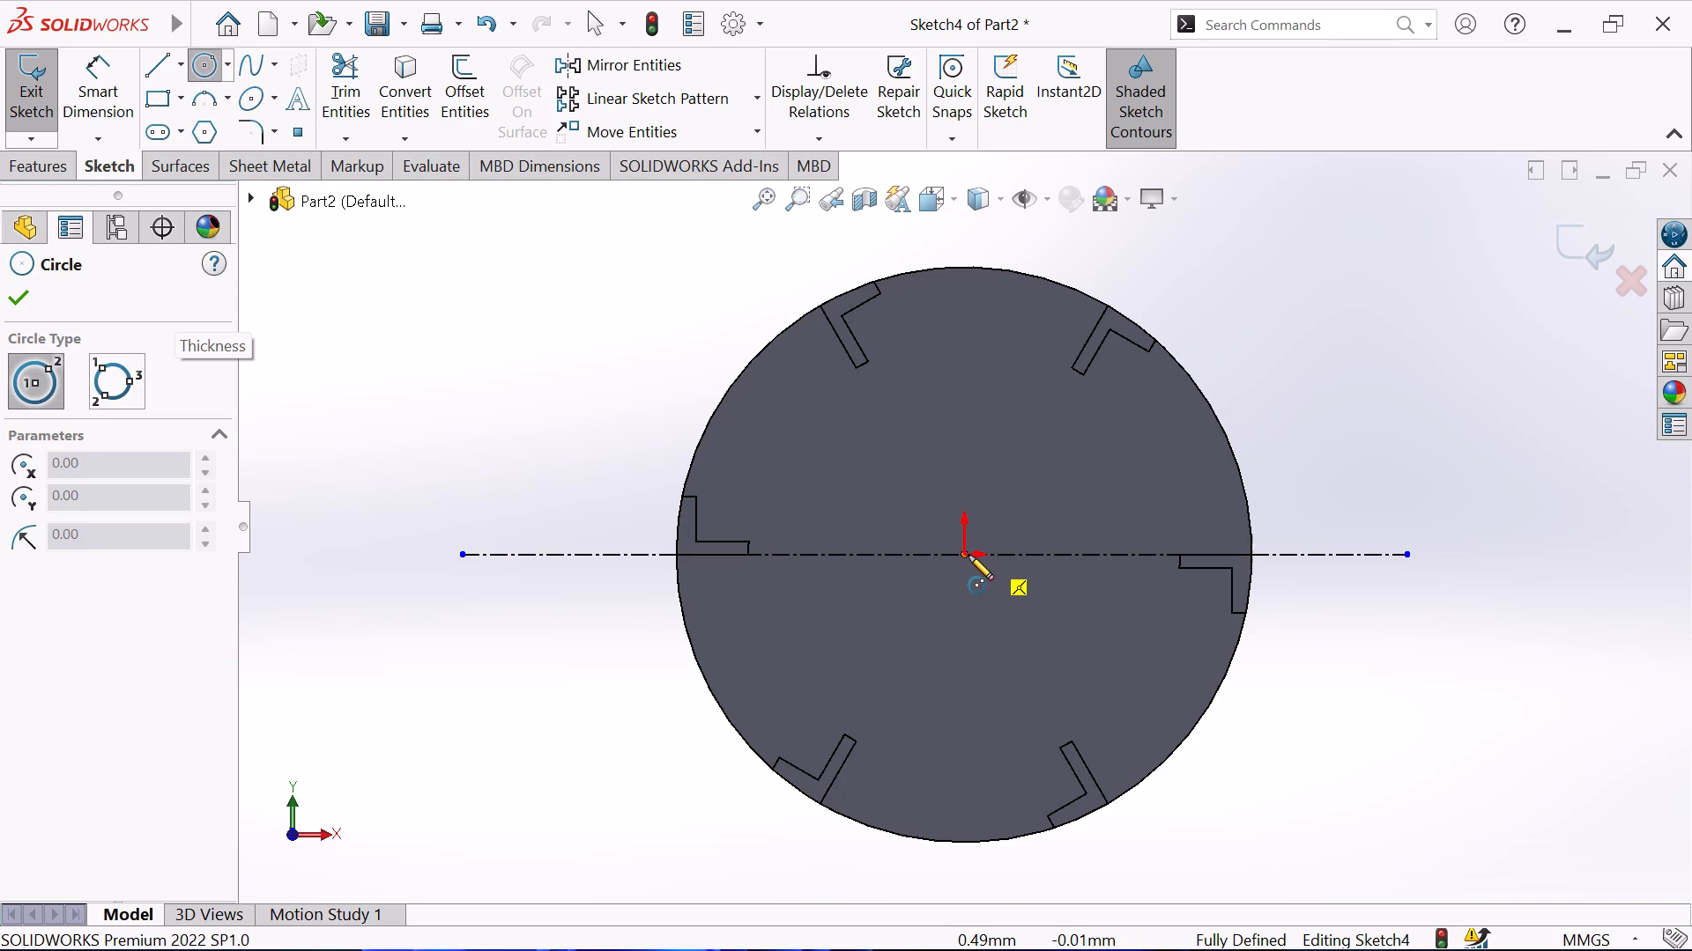
left_click(968, 554)
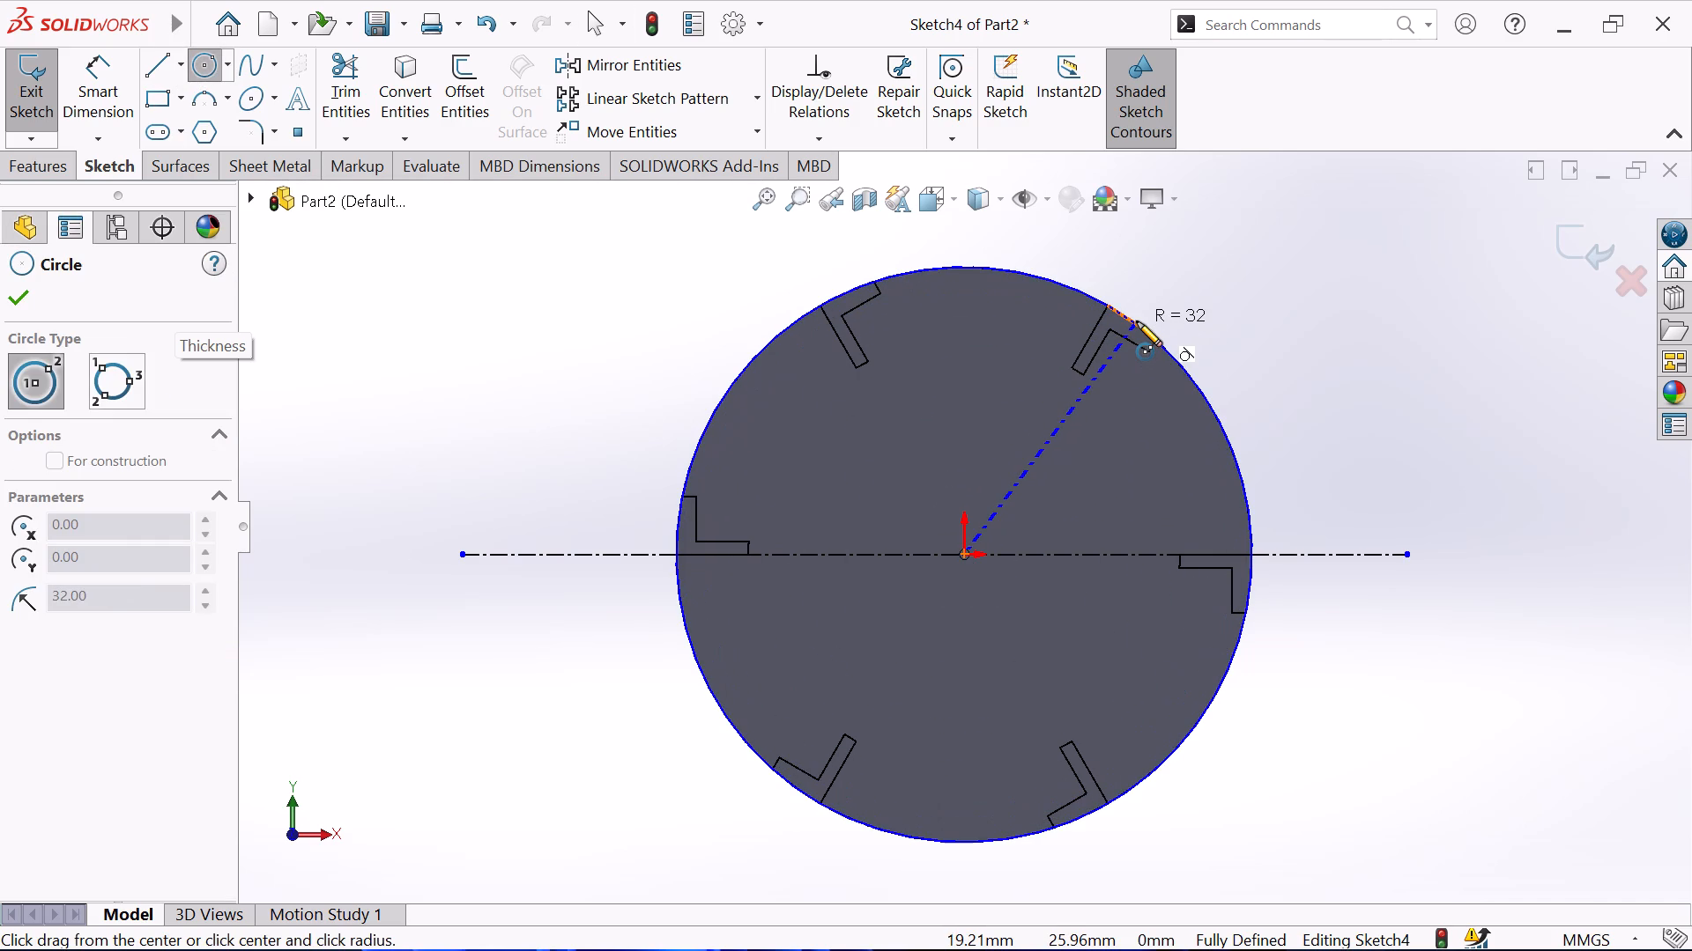
left_click(1137, 321)
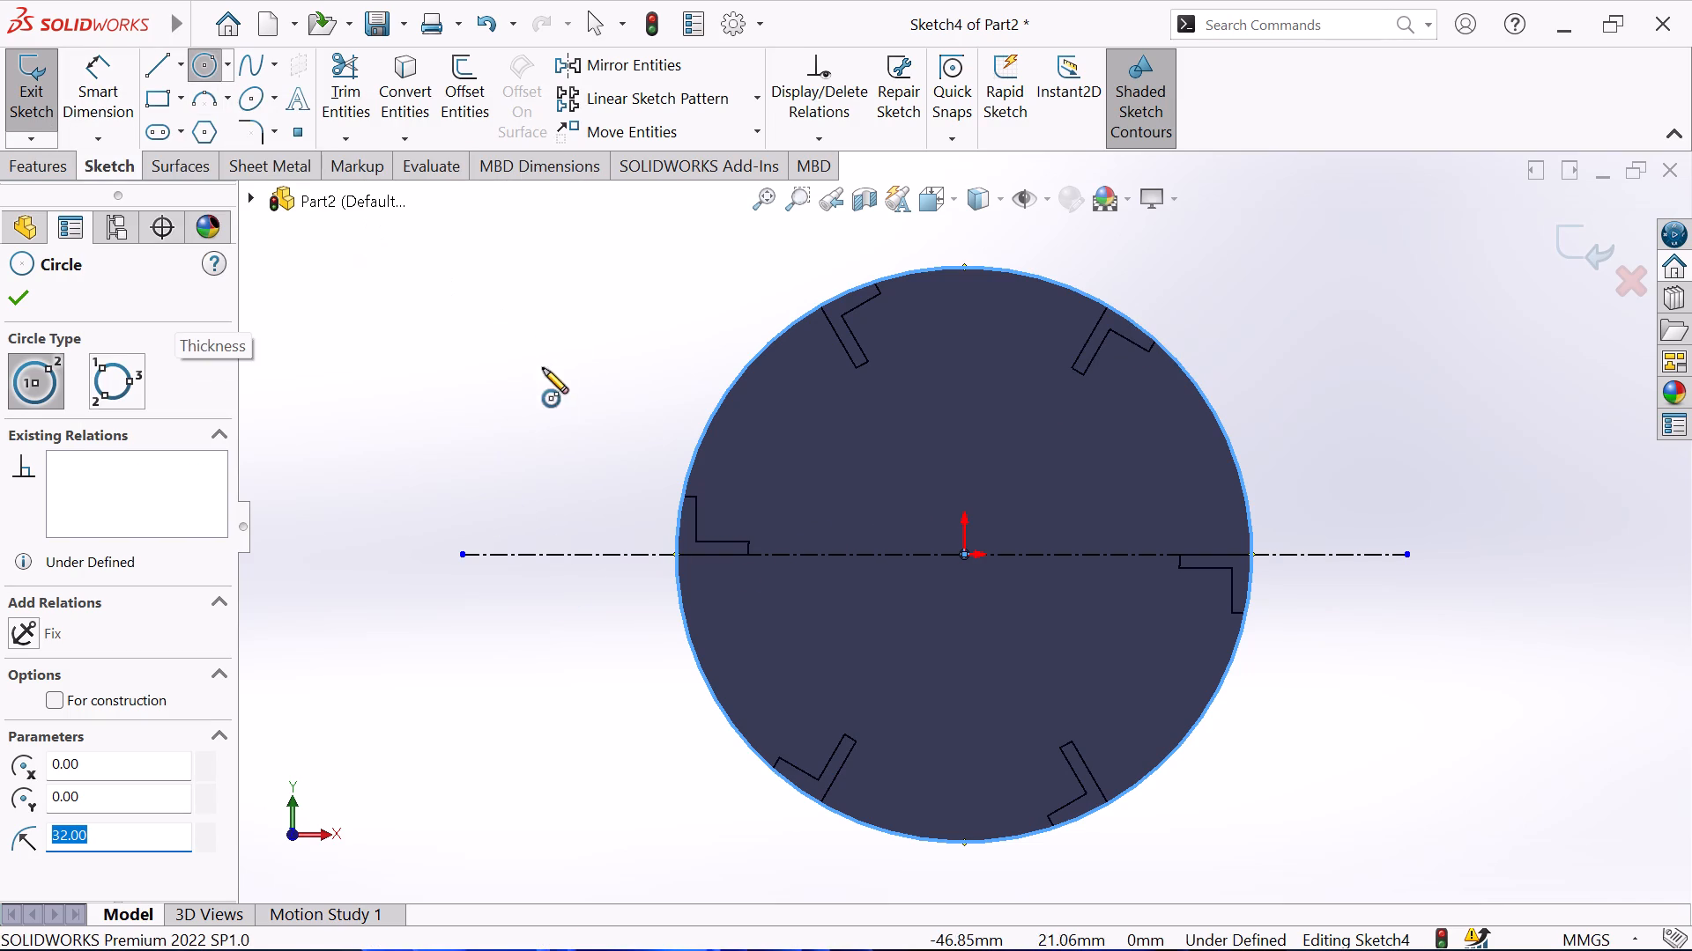
left_click(963, 553)
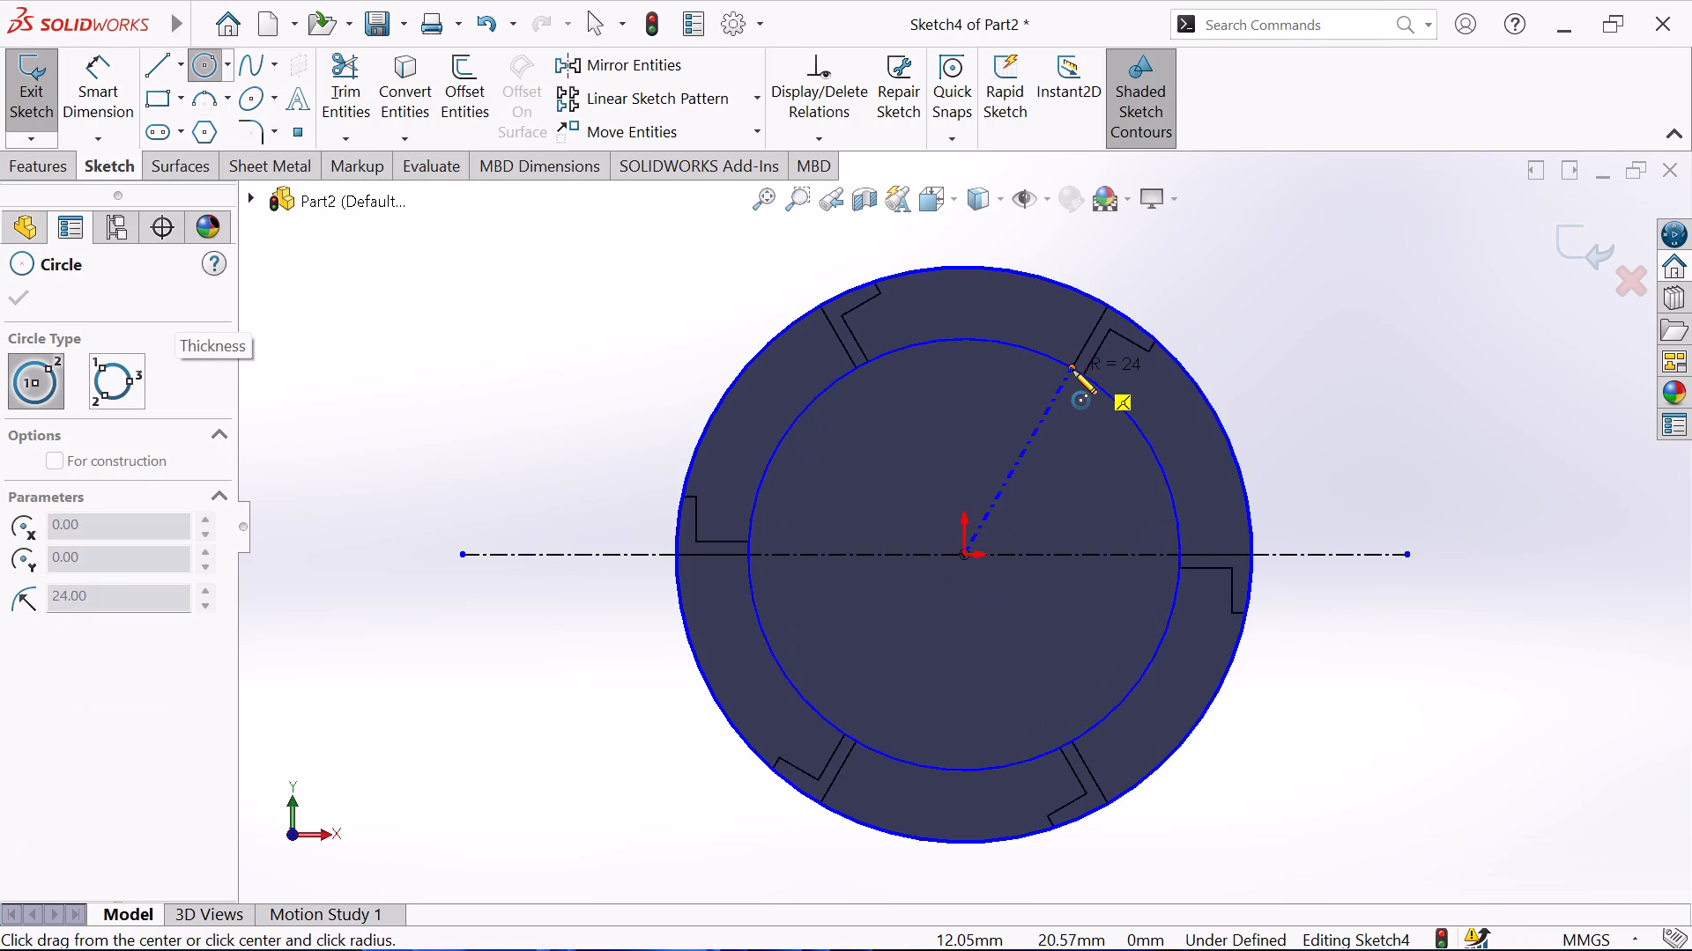
left_click(1072, 370)
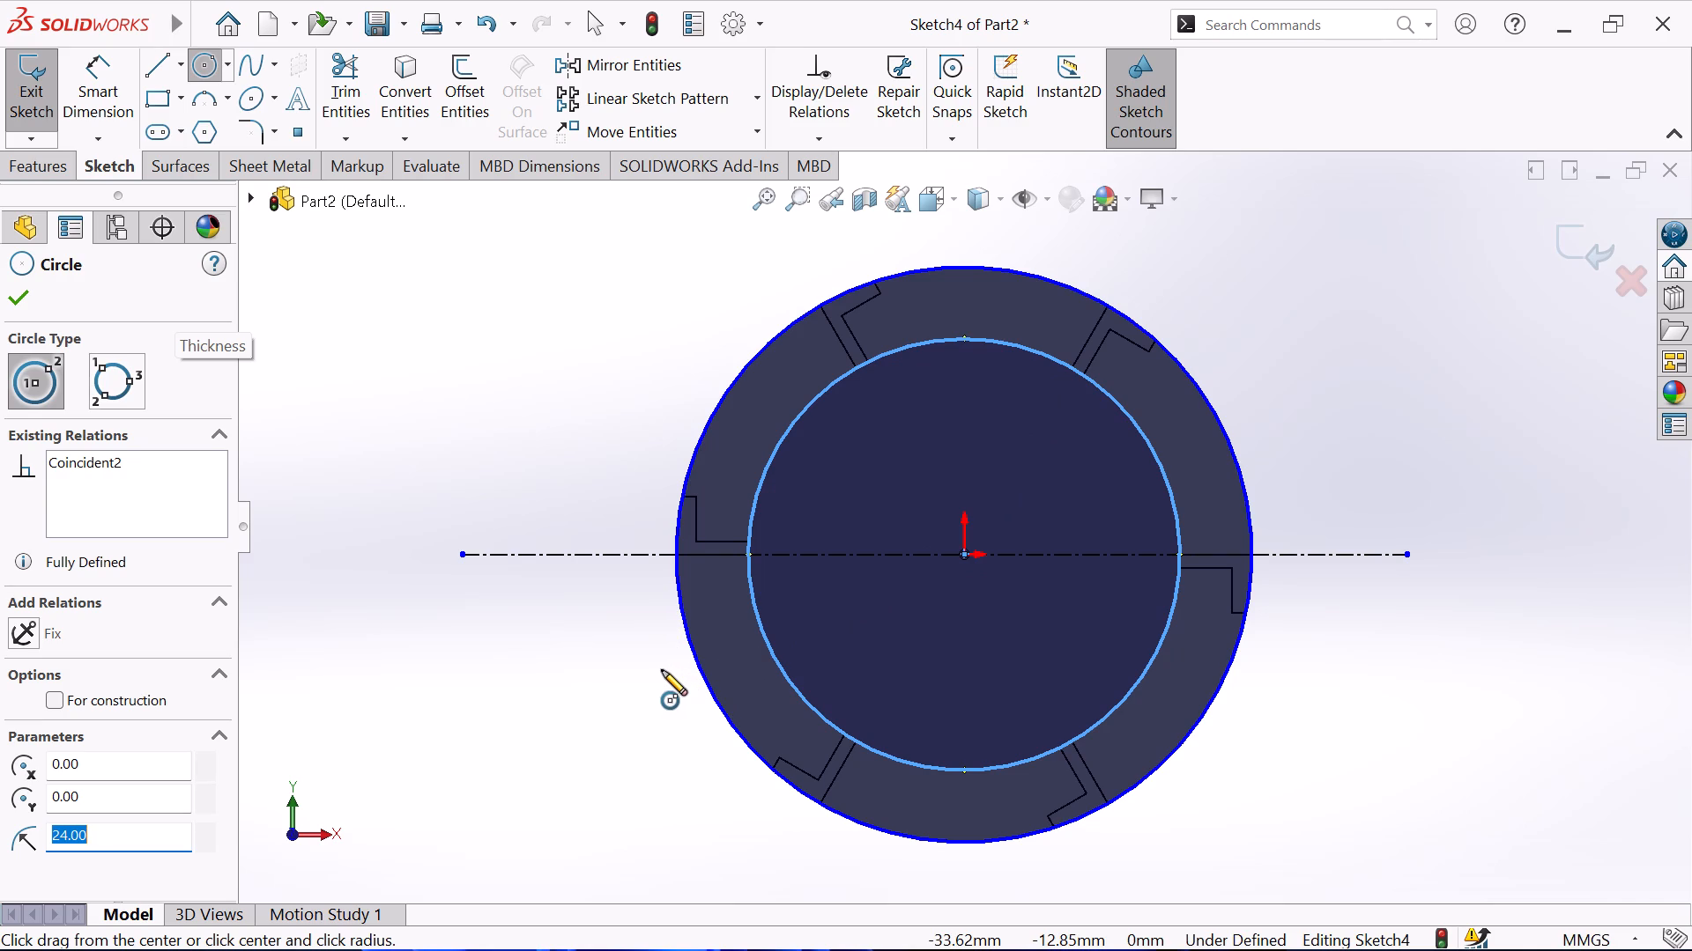
left_click(12, 300)
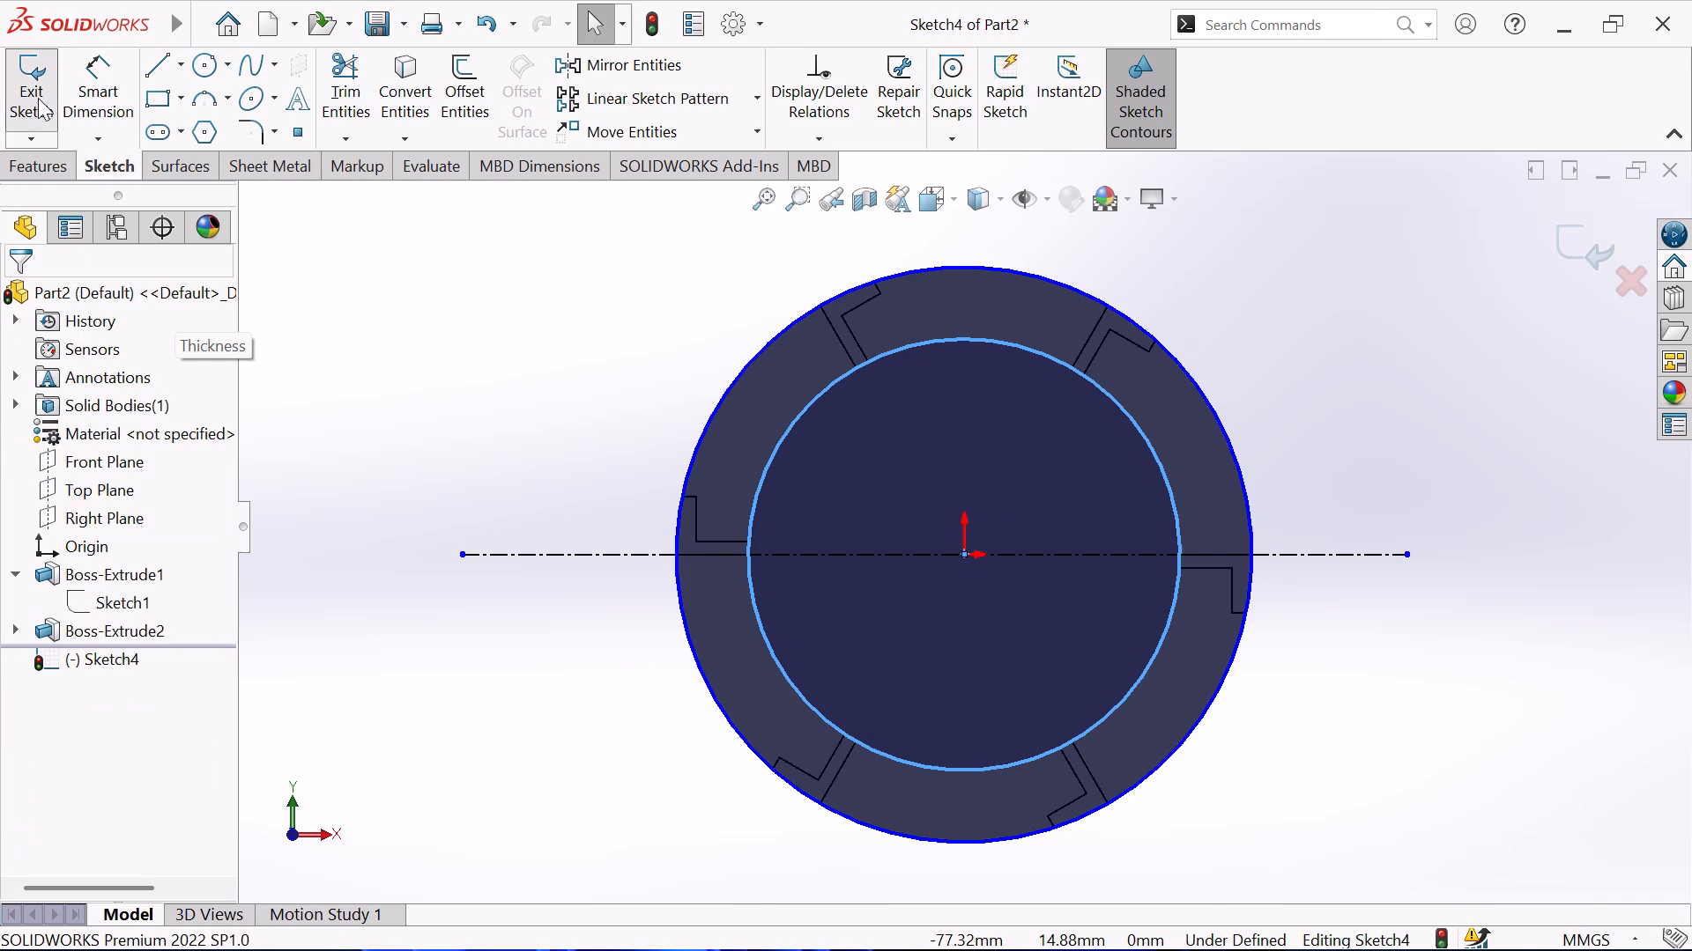
left_click(28, 95)
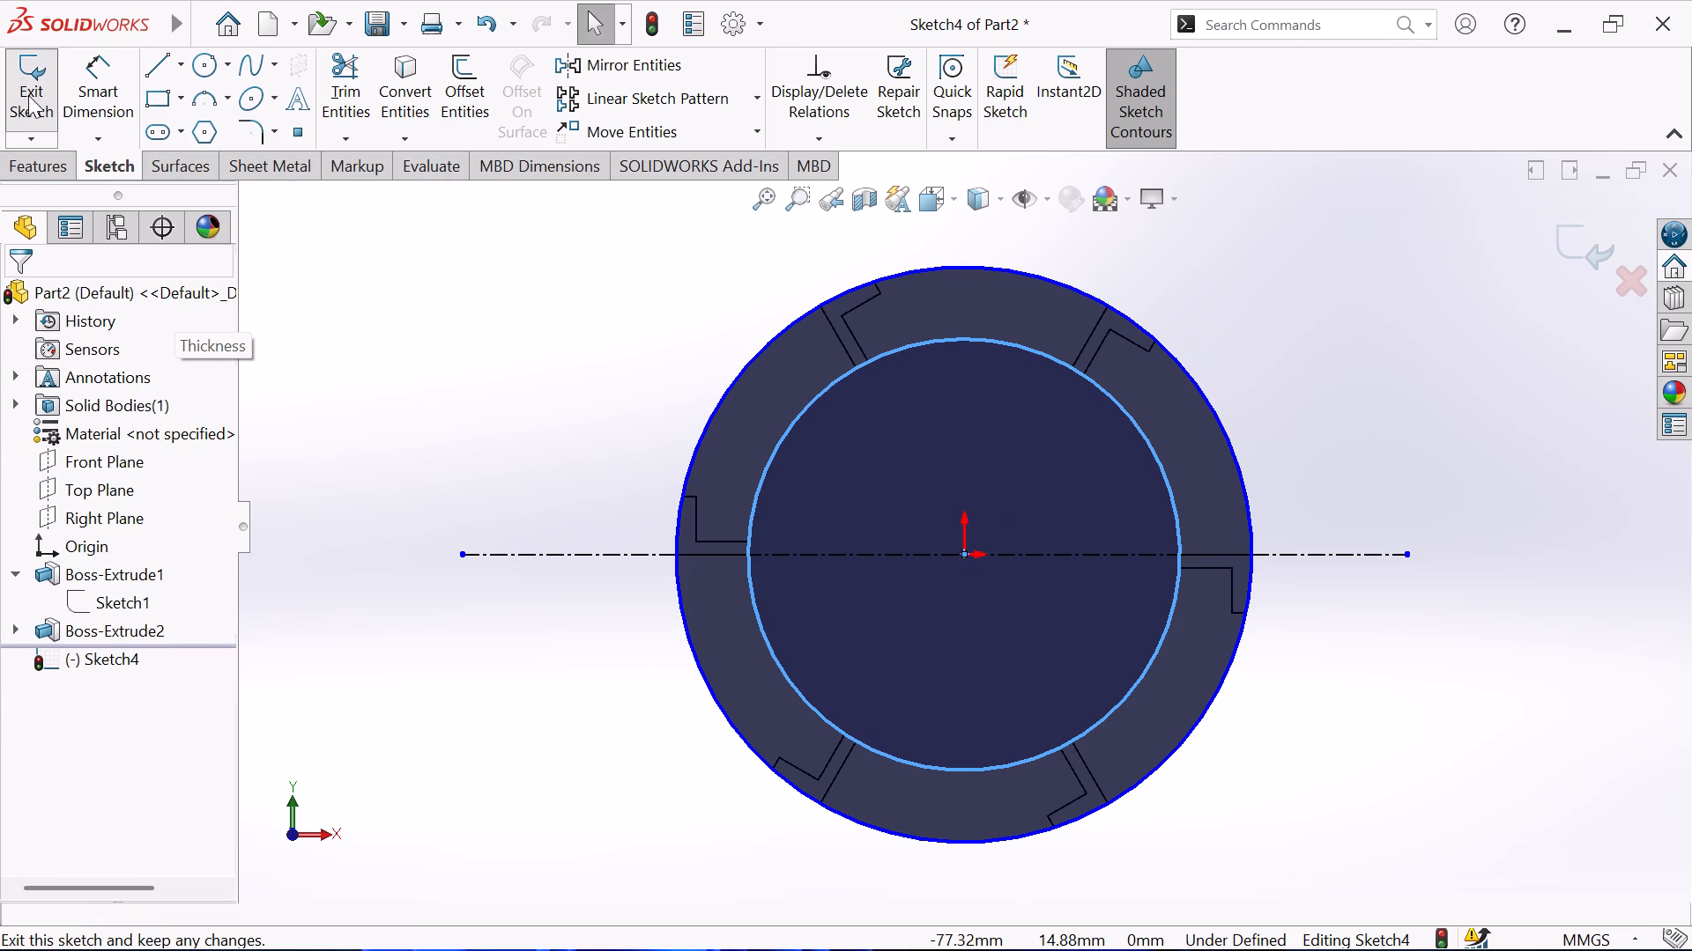
Extrude the ring sketch 1.5 mm in the reversed direction, back toward the disc, merged with the ribs.
middle_click_drag(450, 461, 488, 404)
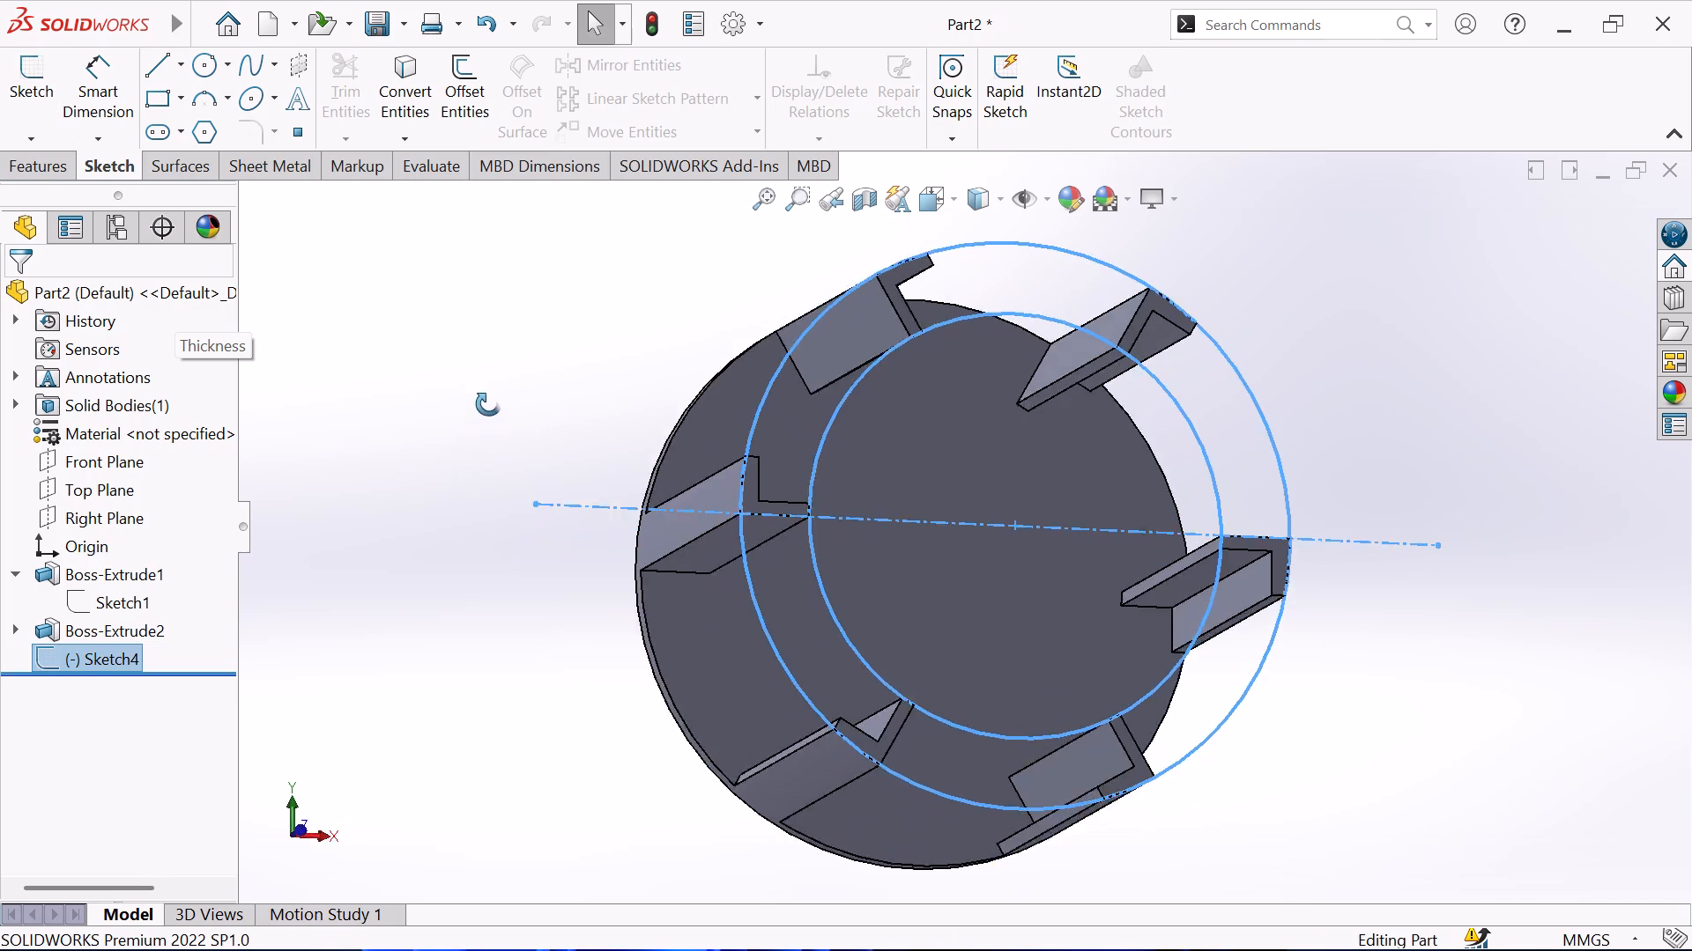
middle_click_drag(488, 404, 532, 262)
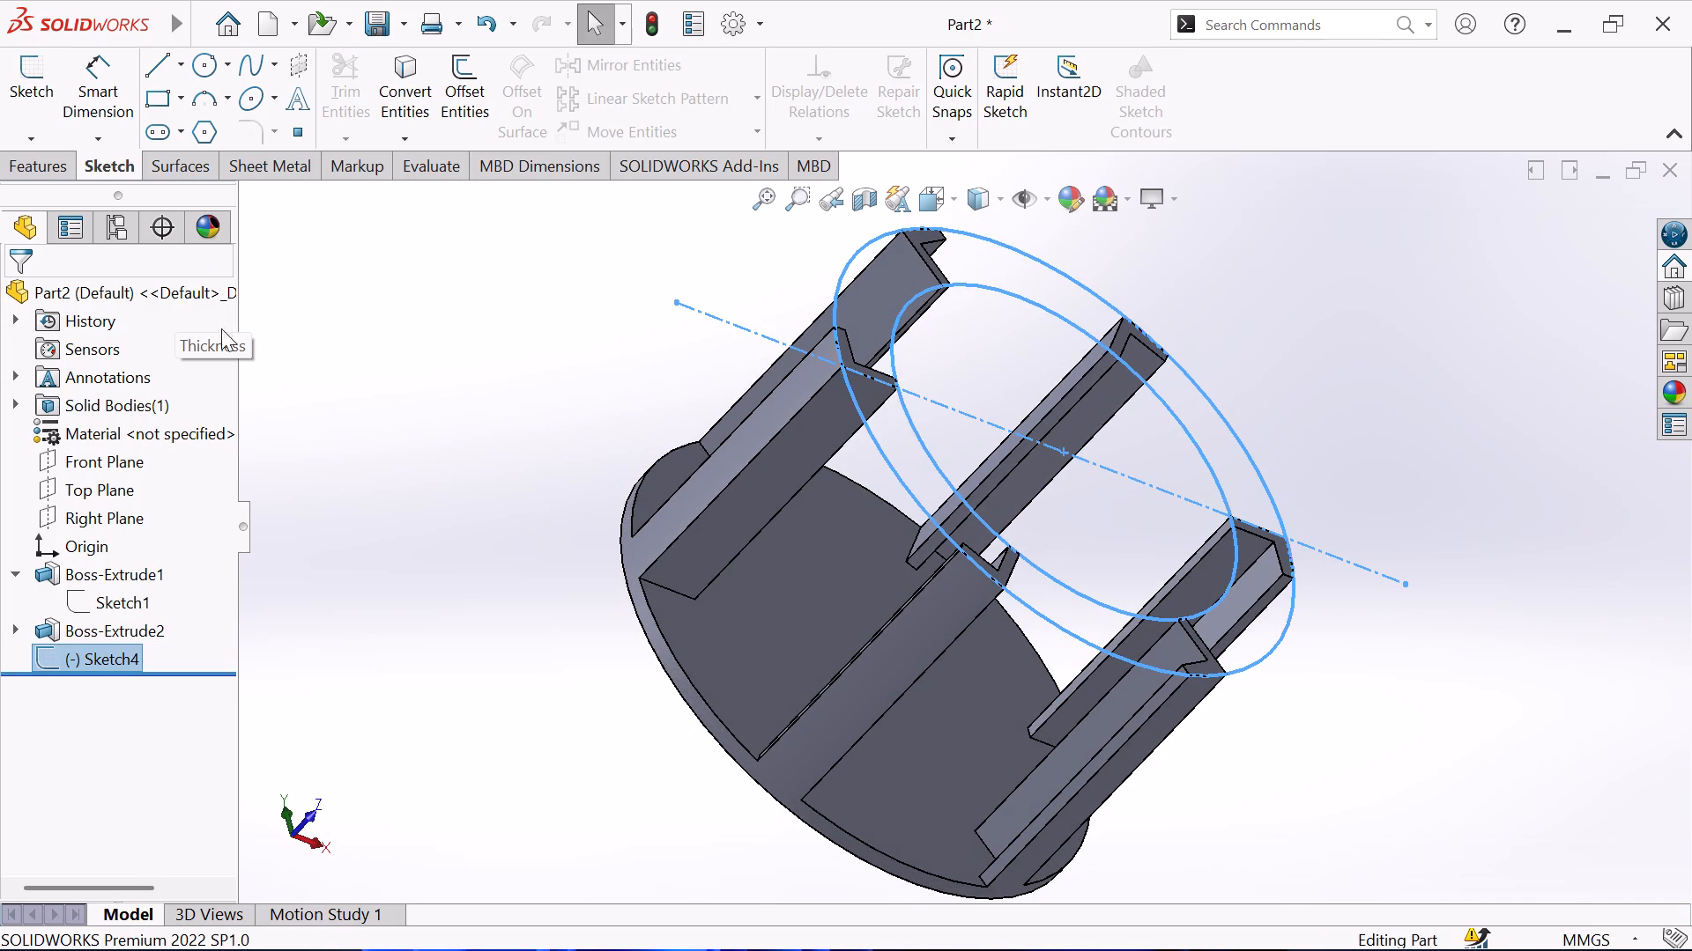
left_click(29, 160)
left_click(19, 77)
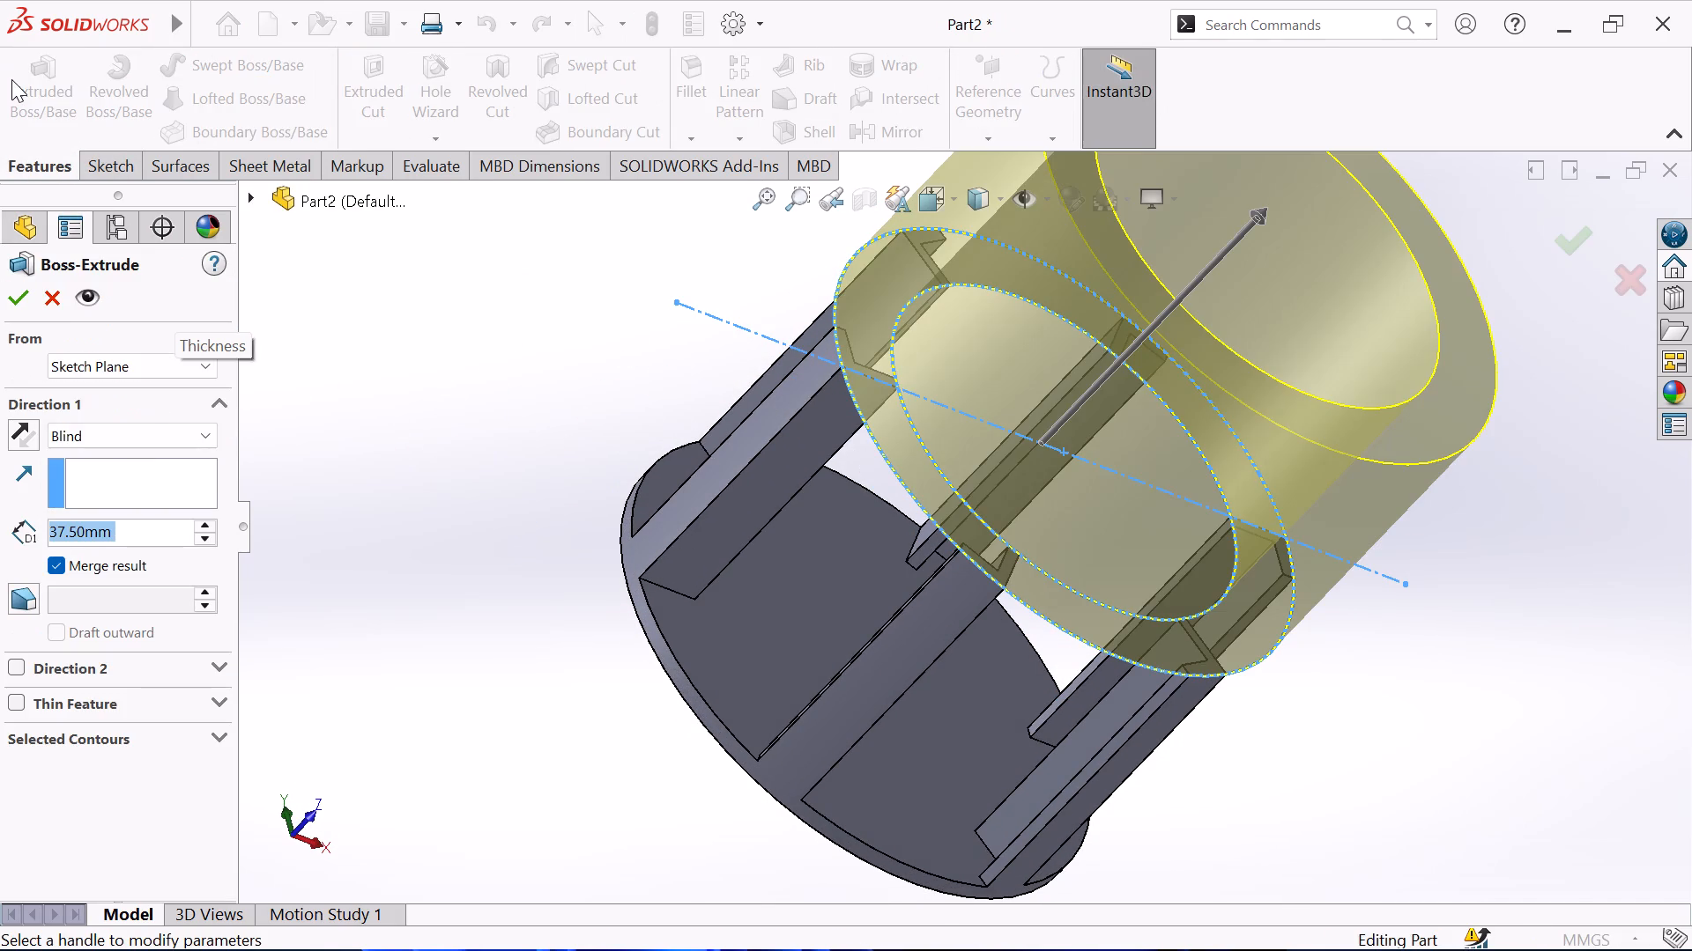
left_click(22, 436)
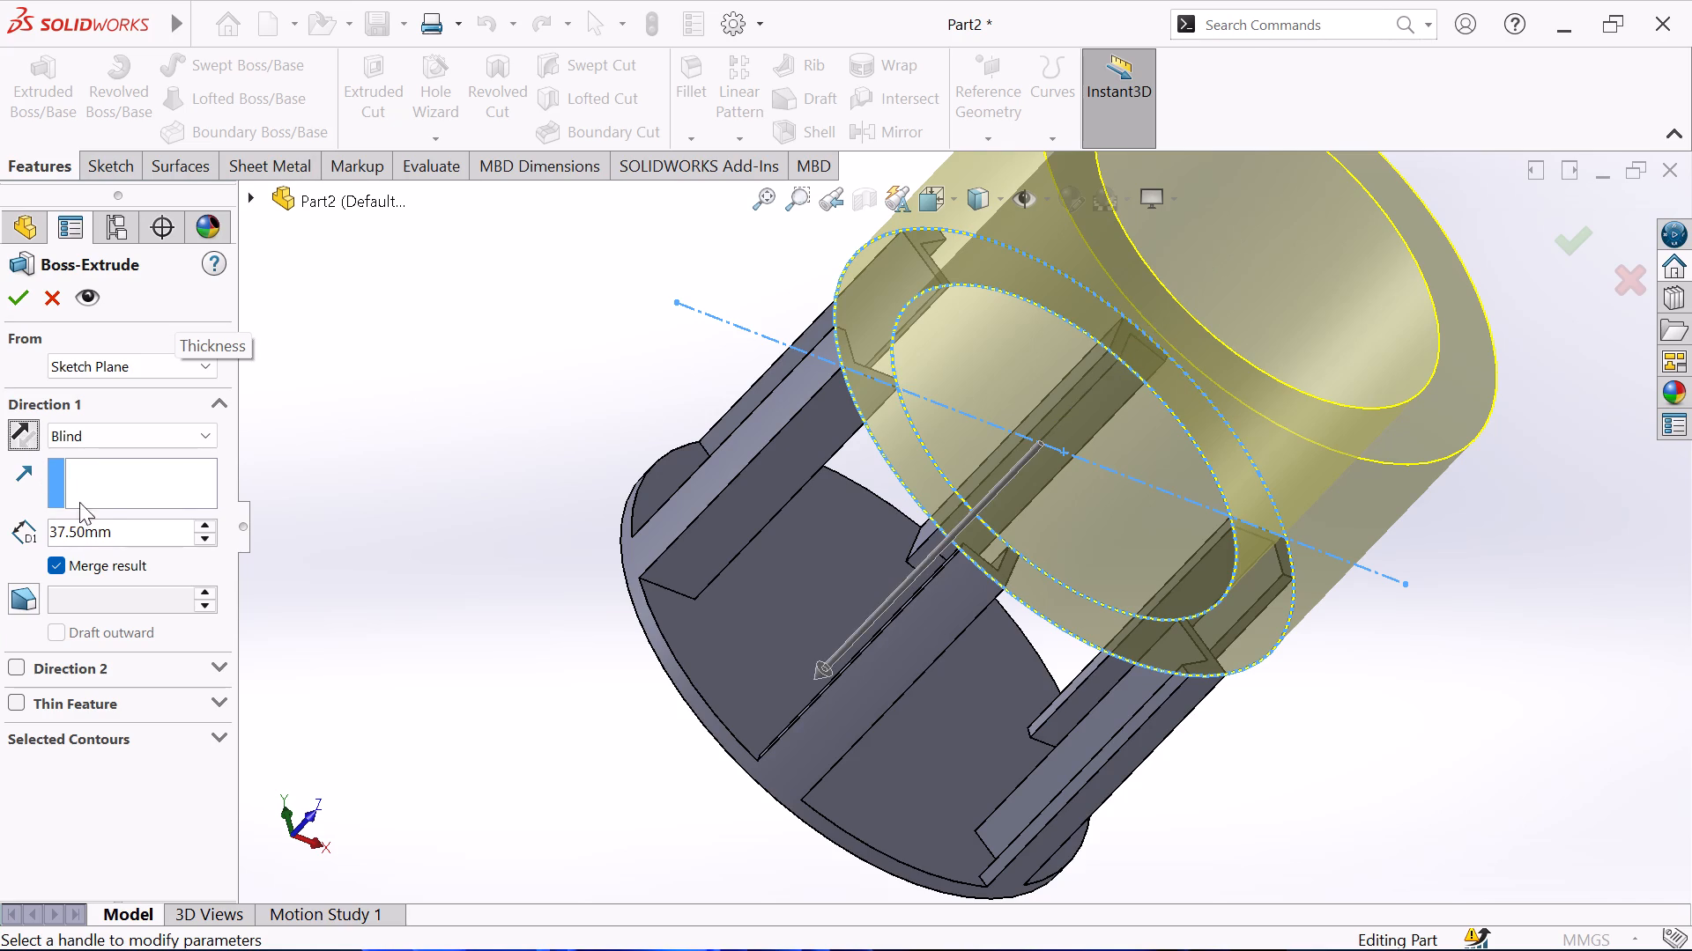
double_click(130, 540)
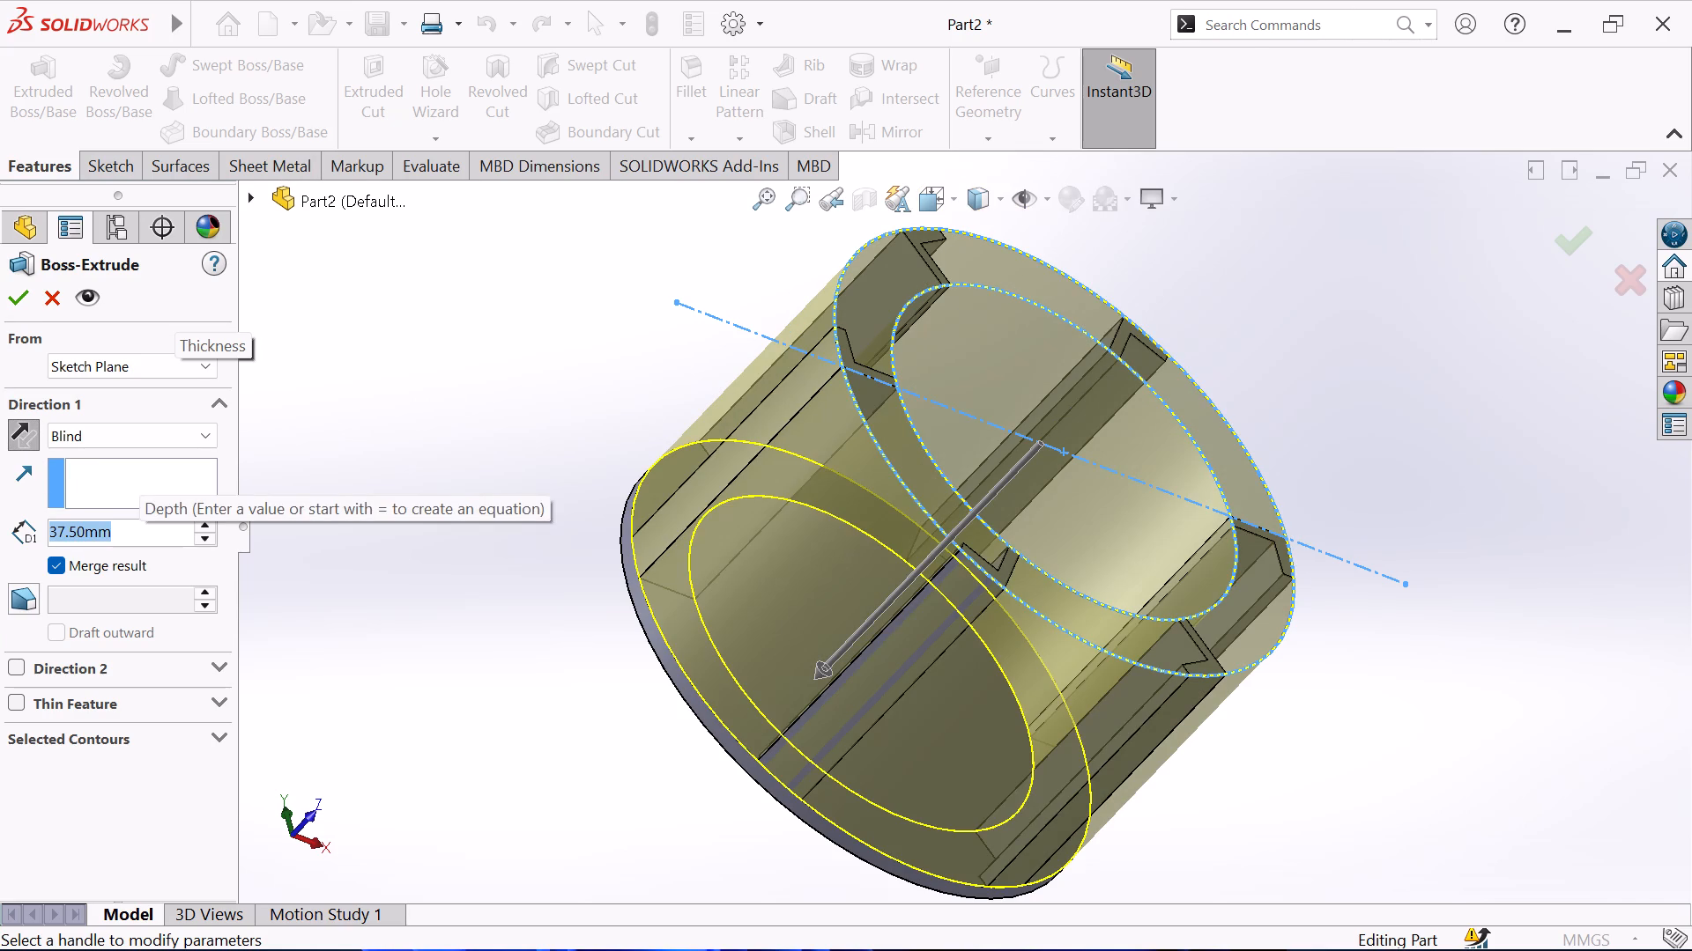
type("1.5")
key("Return")
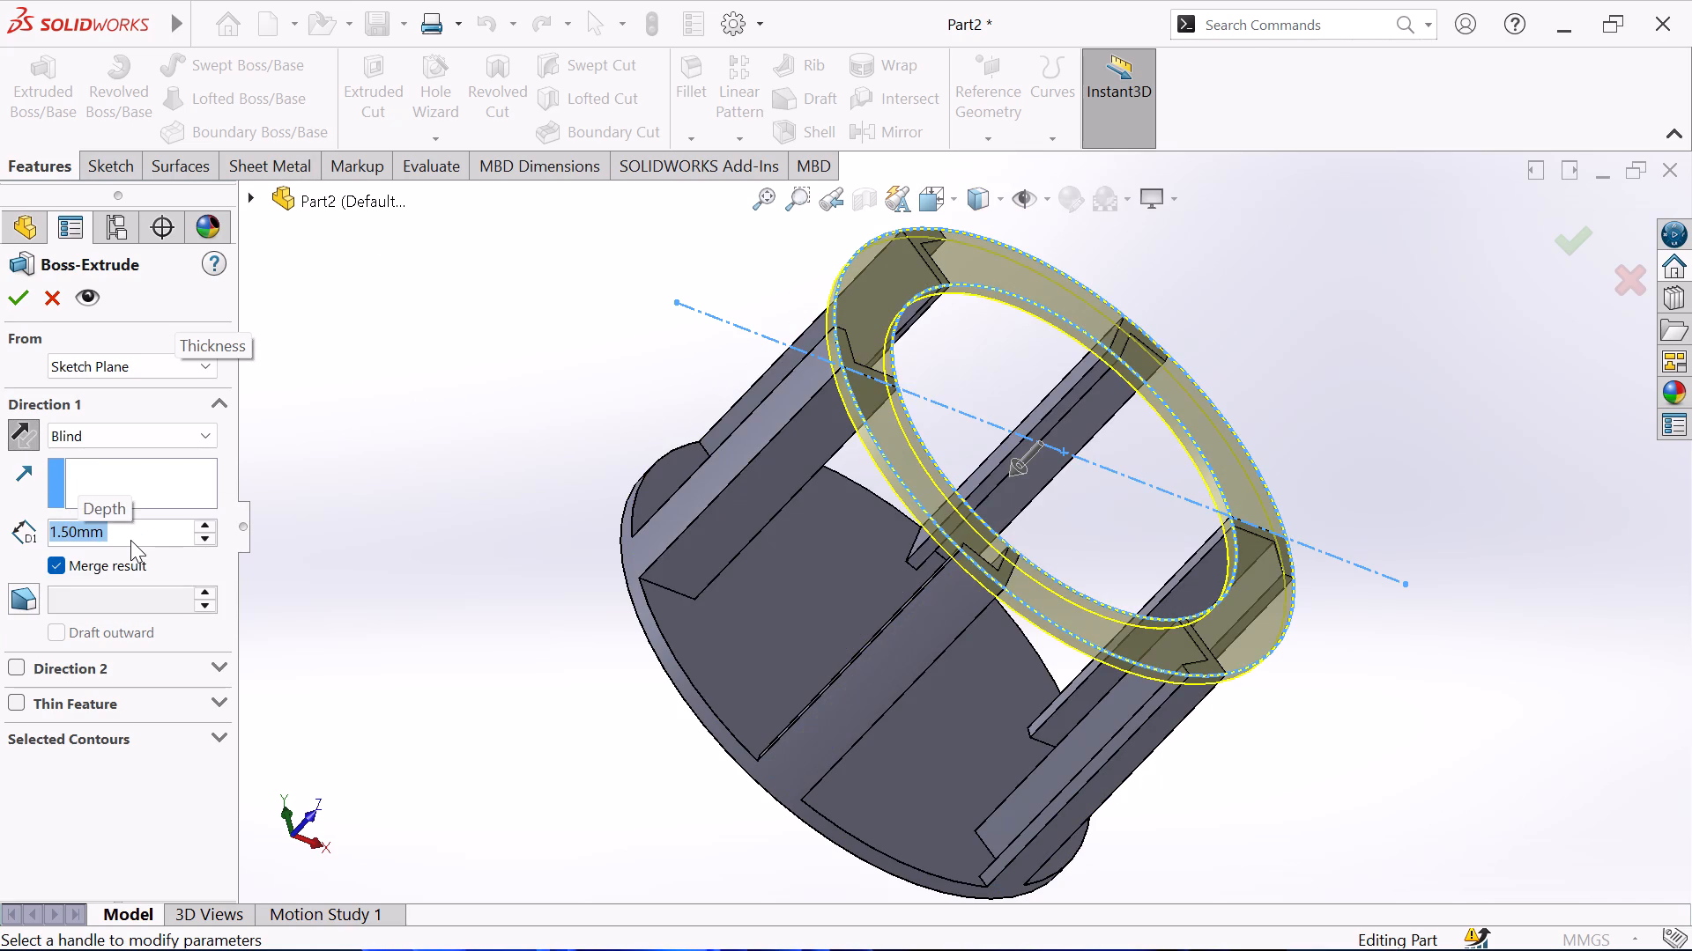
key("Return")
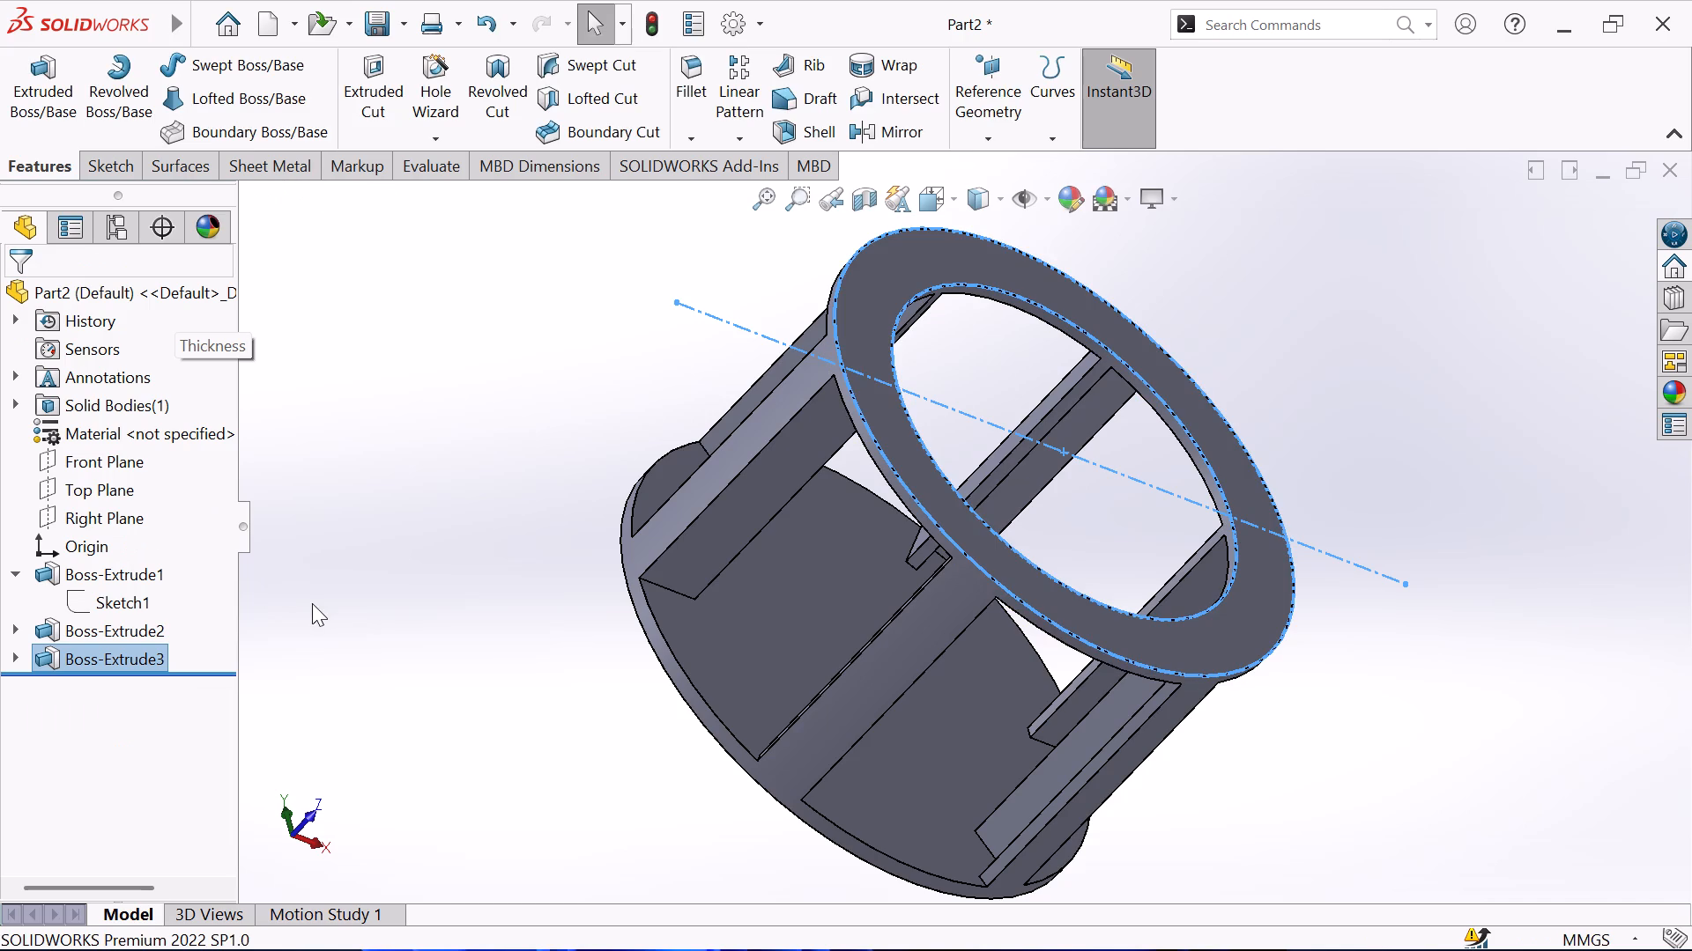
key("Escape")
key("Escape")
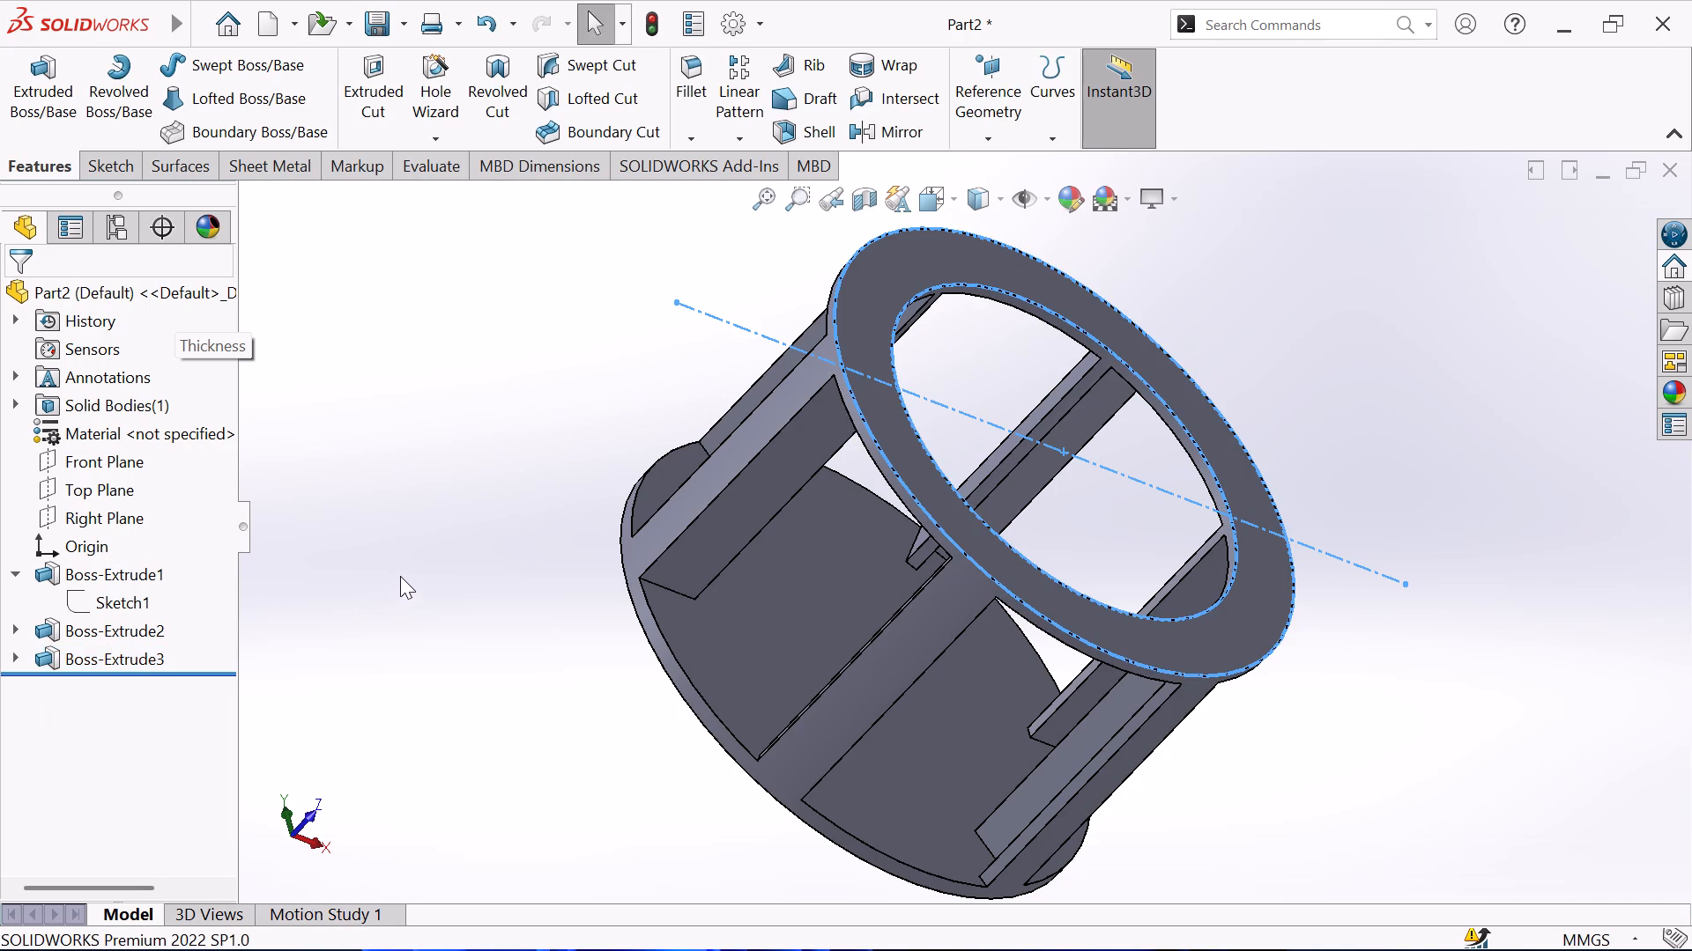
Start a sketch on the disc's outer flat face and draw a circle of about 15.6 mm radius centred on the origin.
middle_click_drag(419, 545, 550, 482)
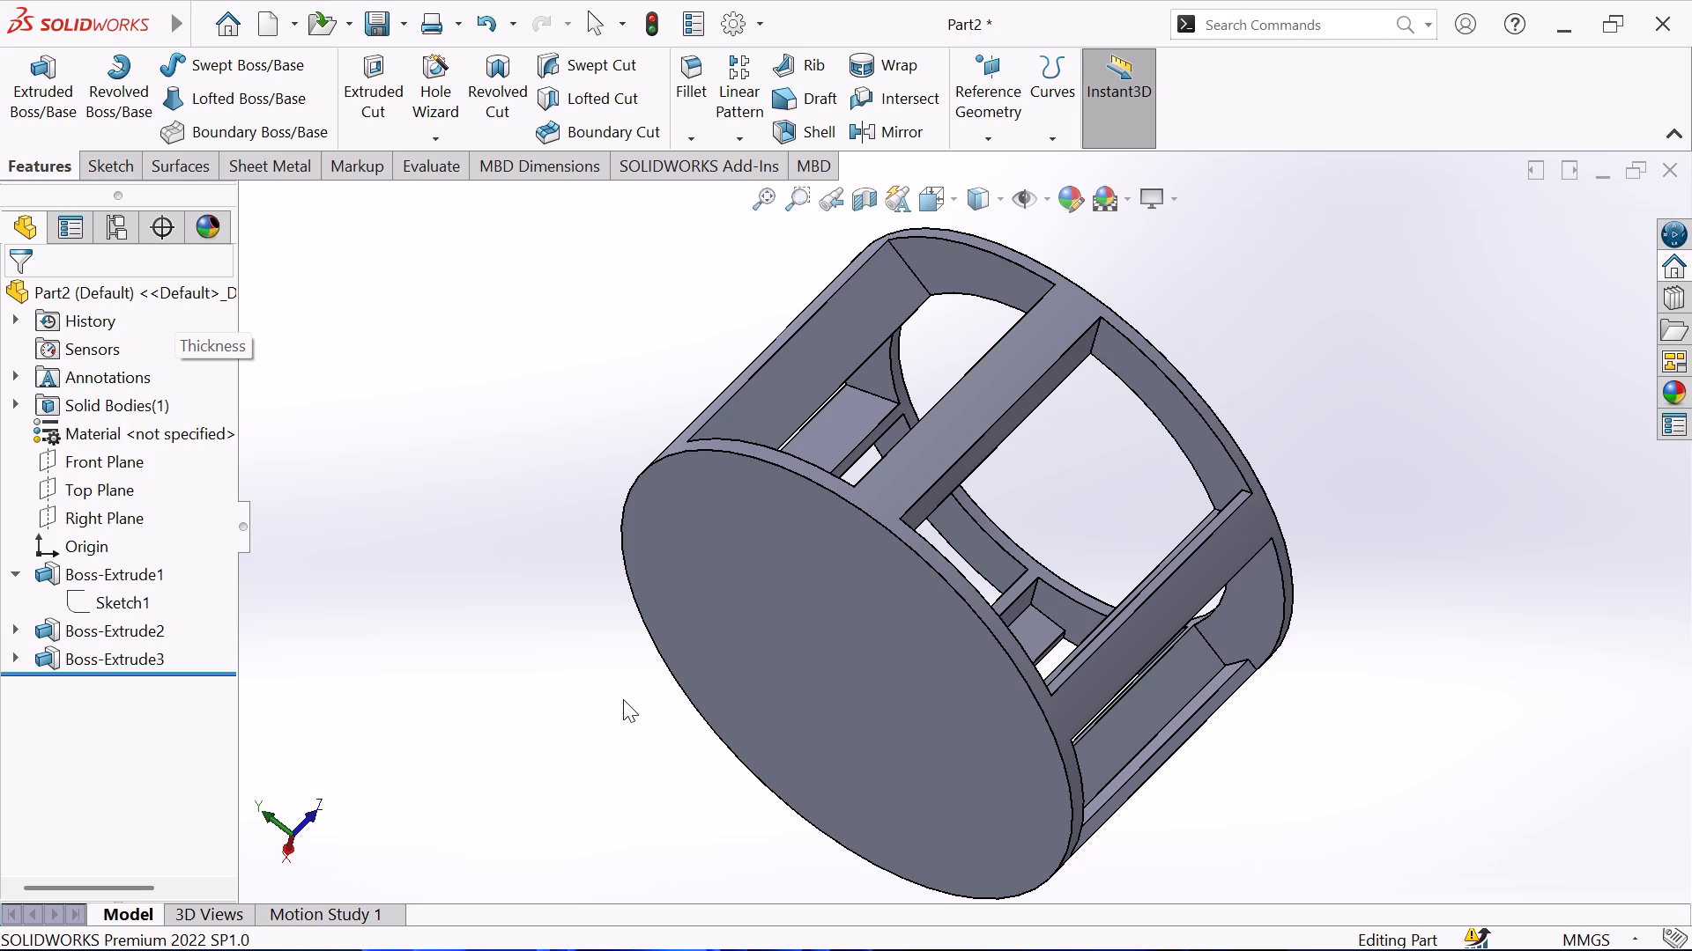
left_click(849, 688)
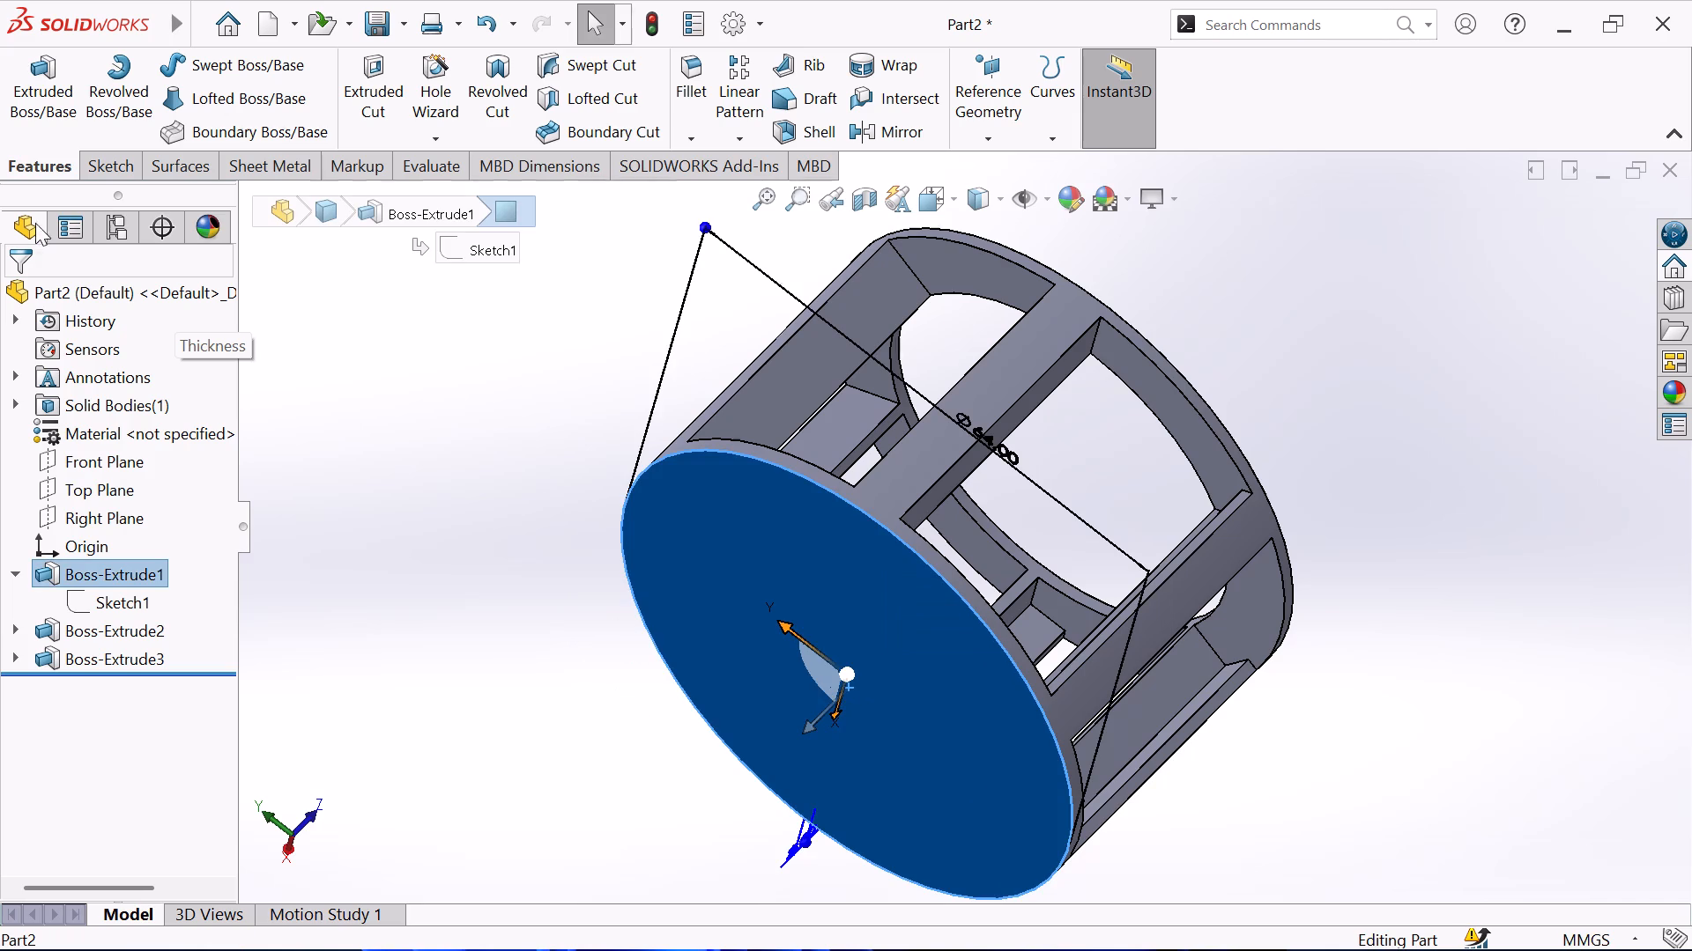
left_click(94, 166)
left_click(38, 79)
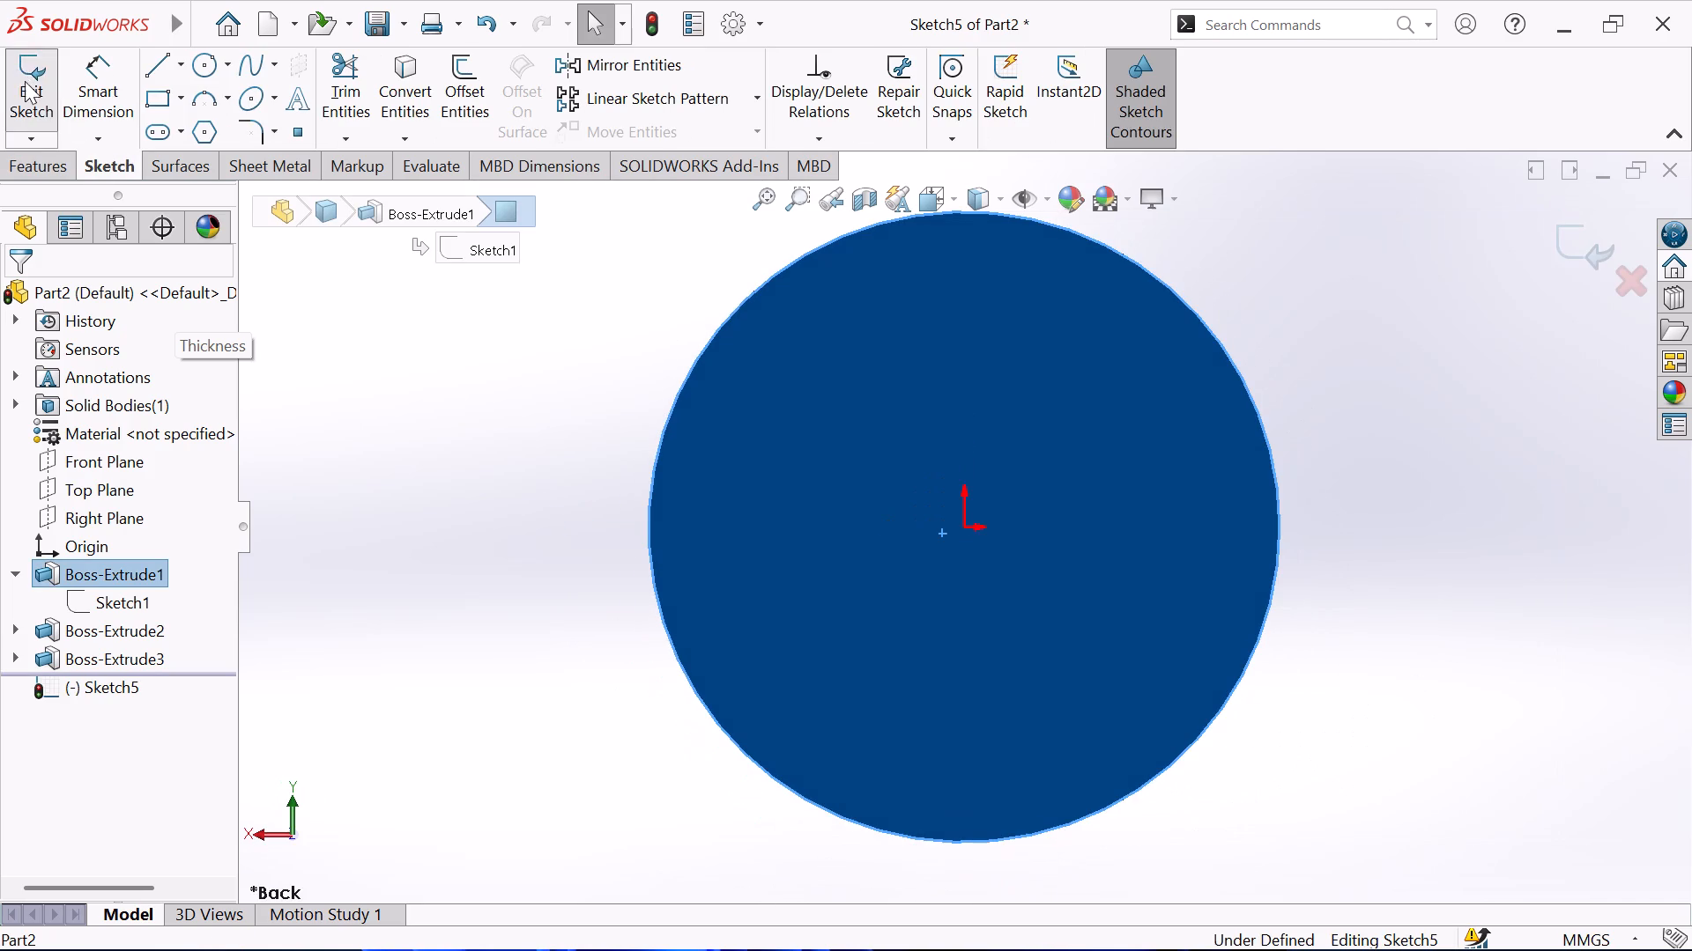
left_click(197, 63)
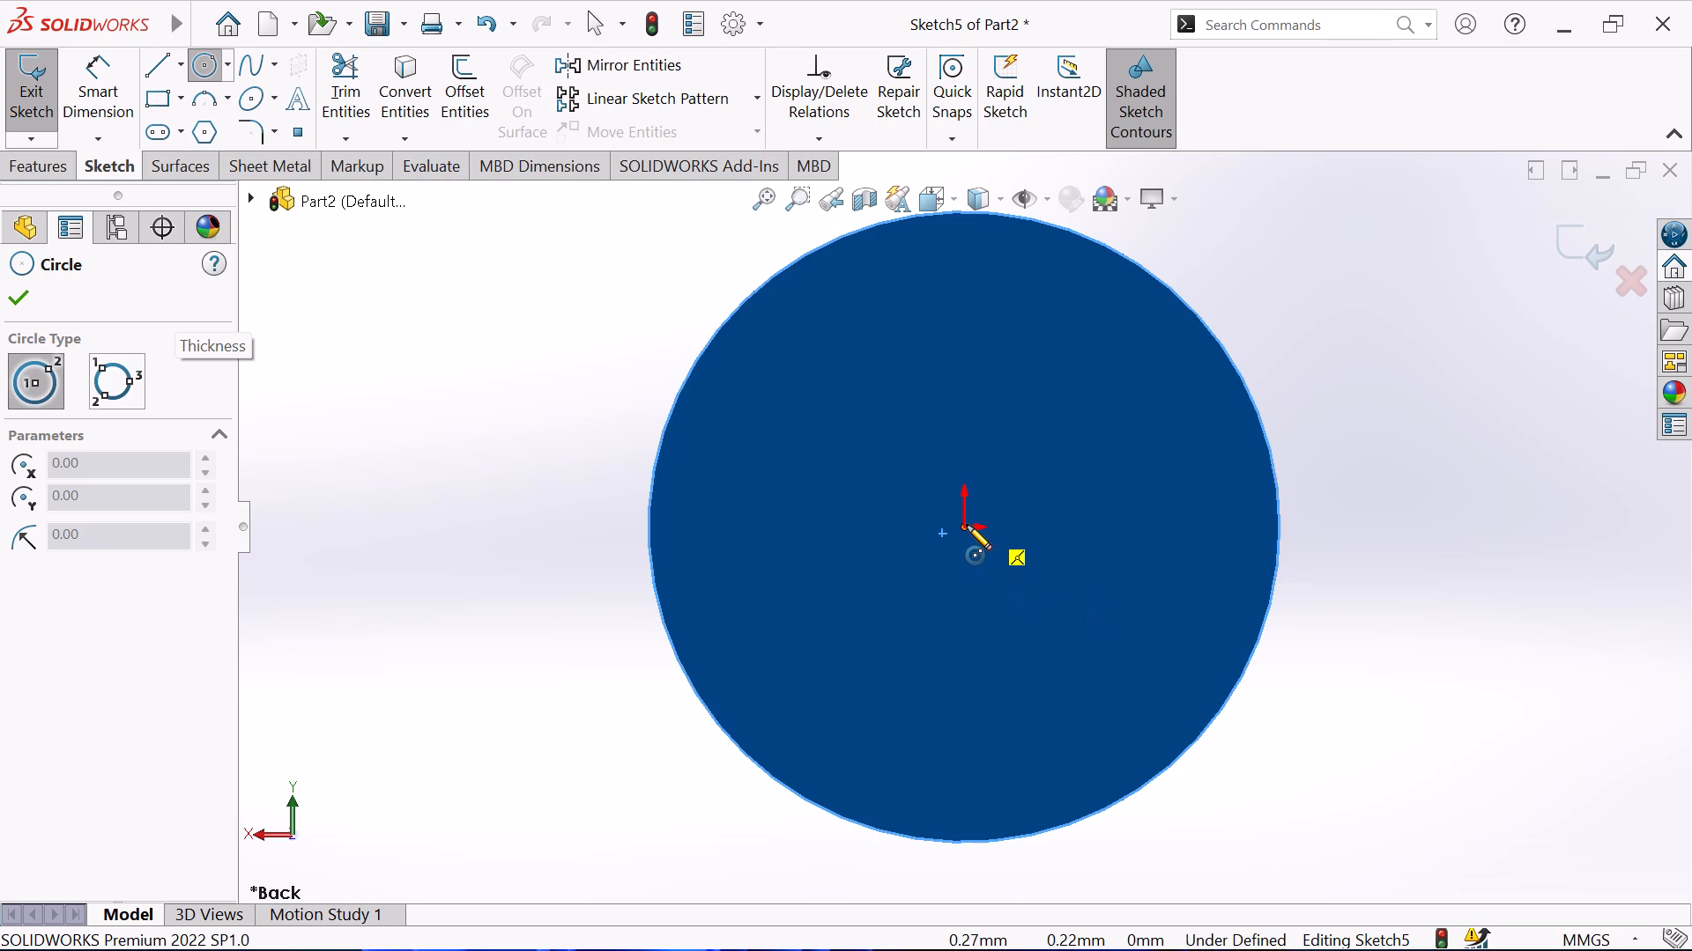
left_click(965, 526)
left_click(981, 374)
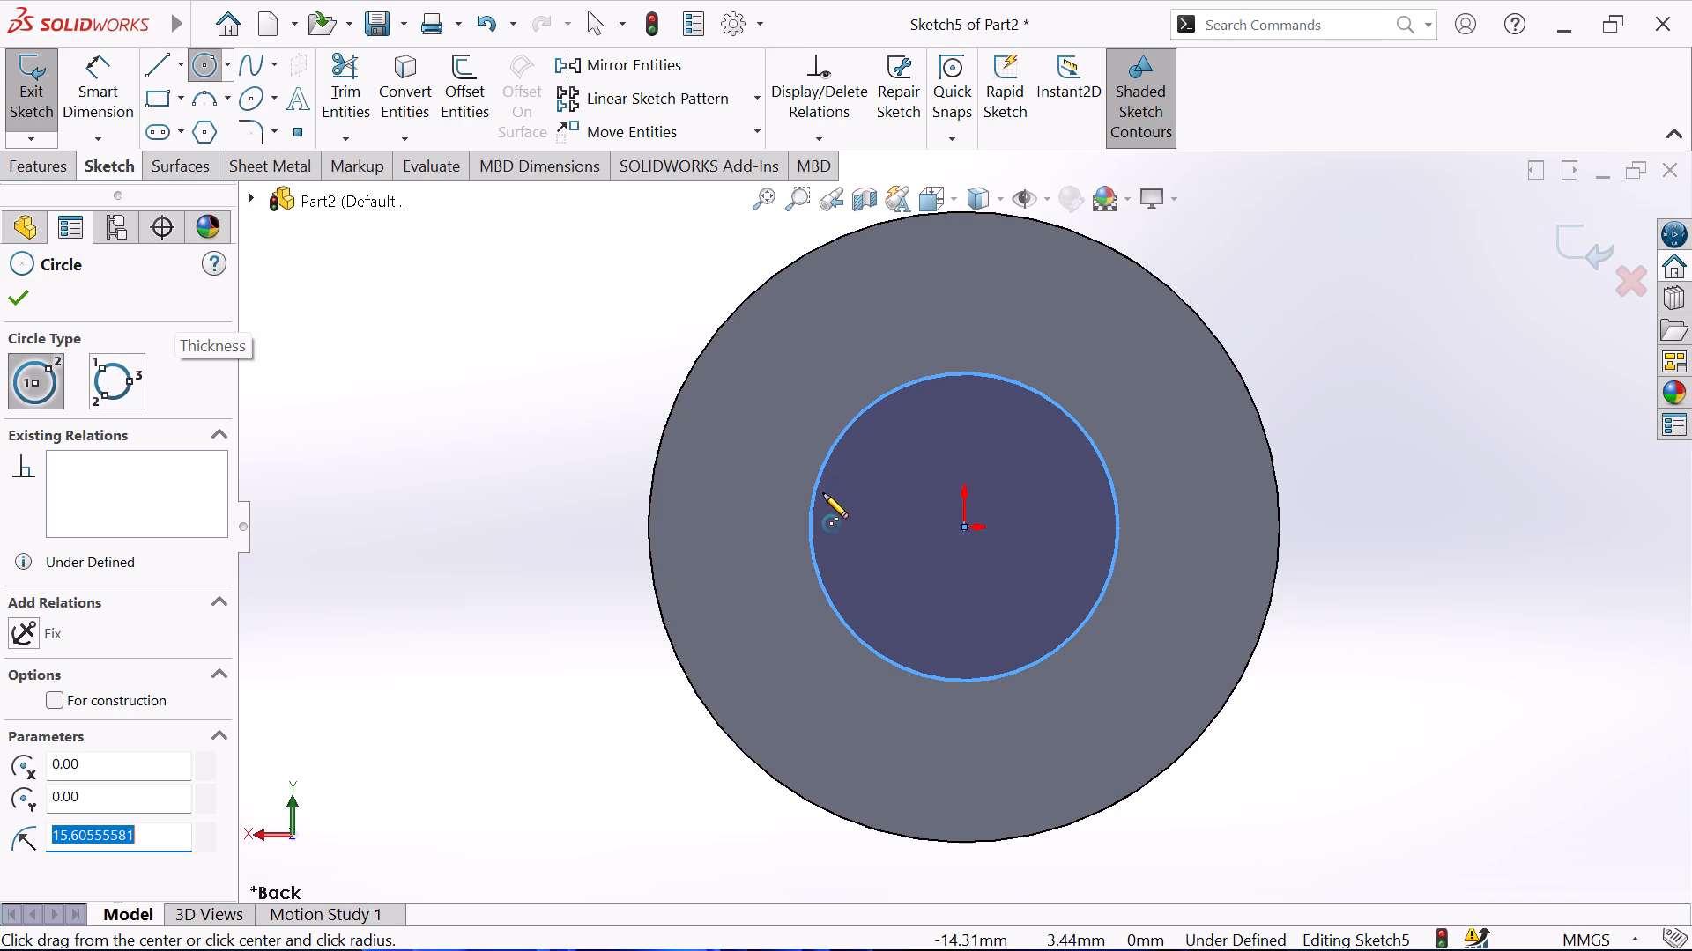
Dimension the diameter of the circle on the disc's outer face to 16 mm.
left_click(87, 90)
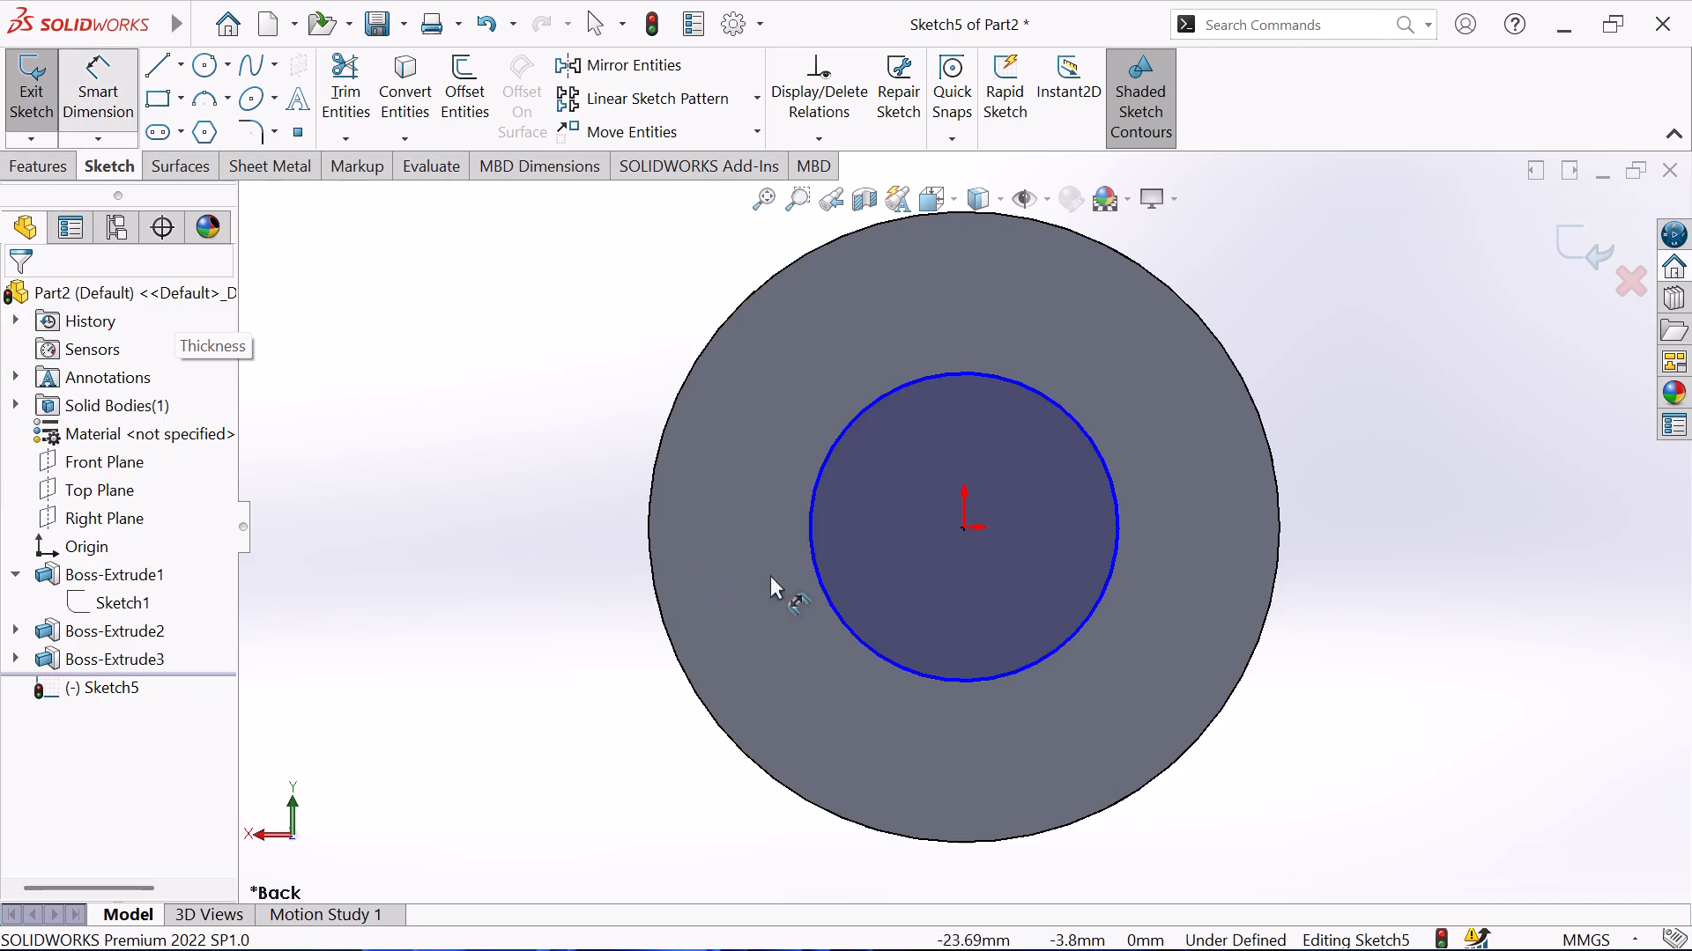
left_click(817, 559)
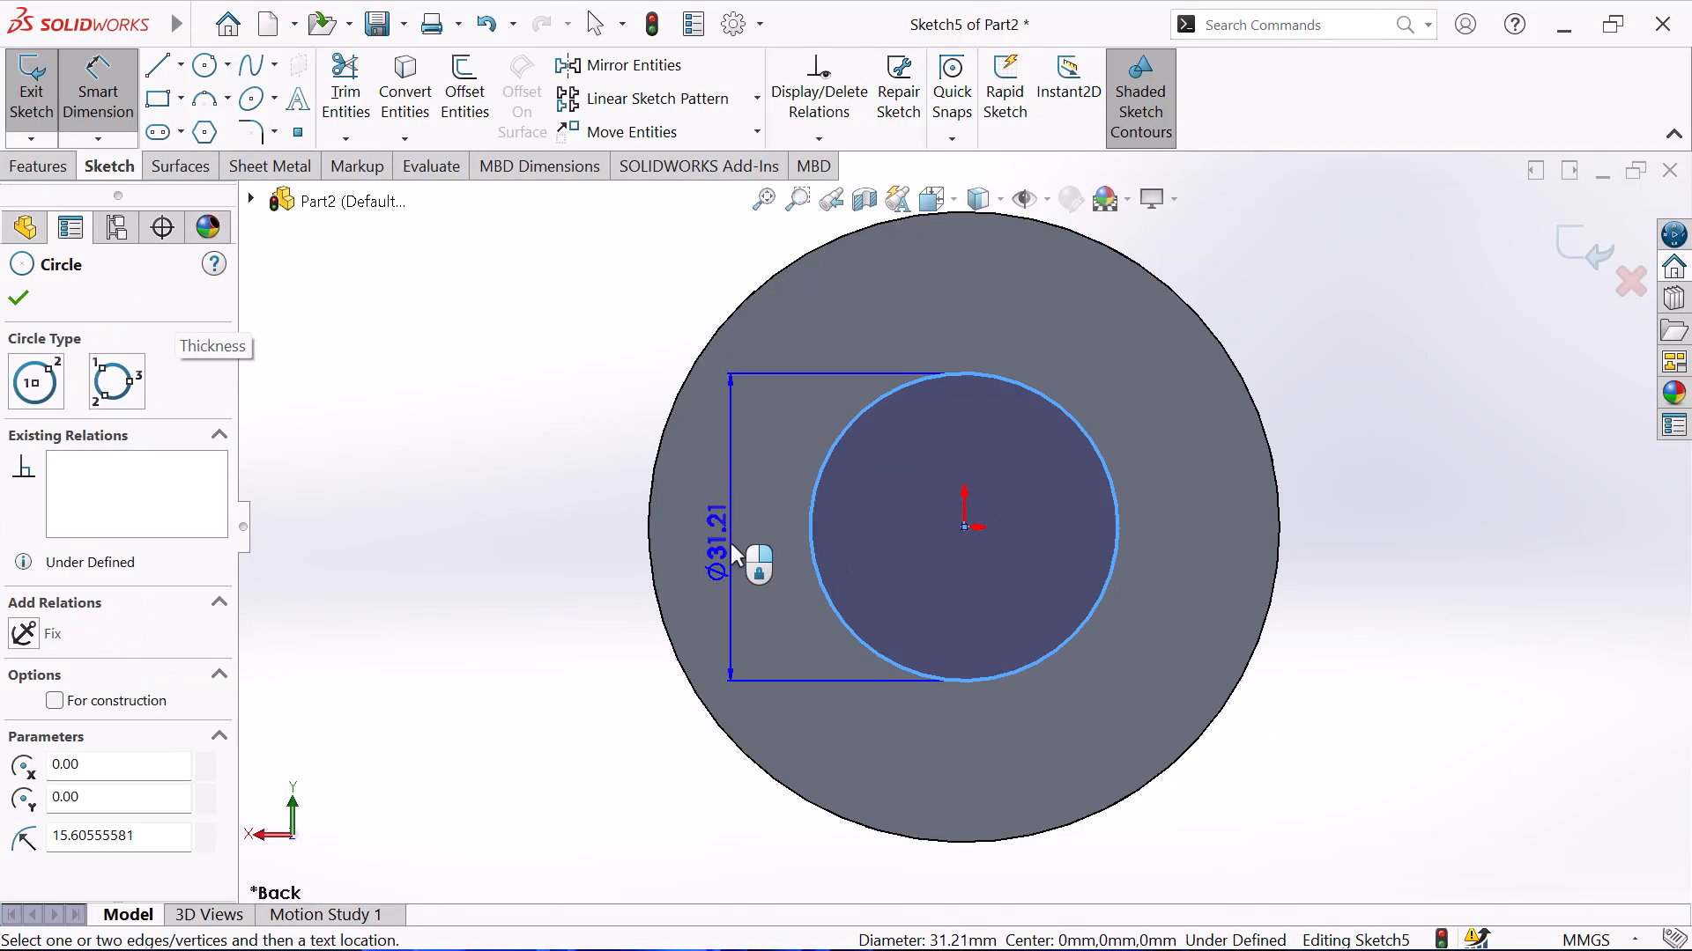
left_click(731, 543)
key("1")
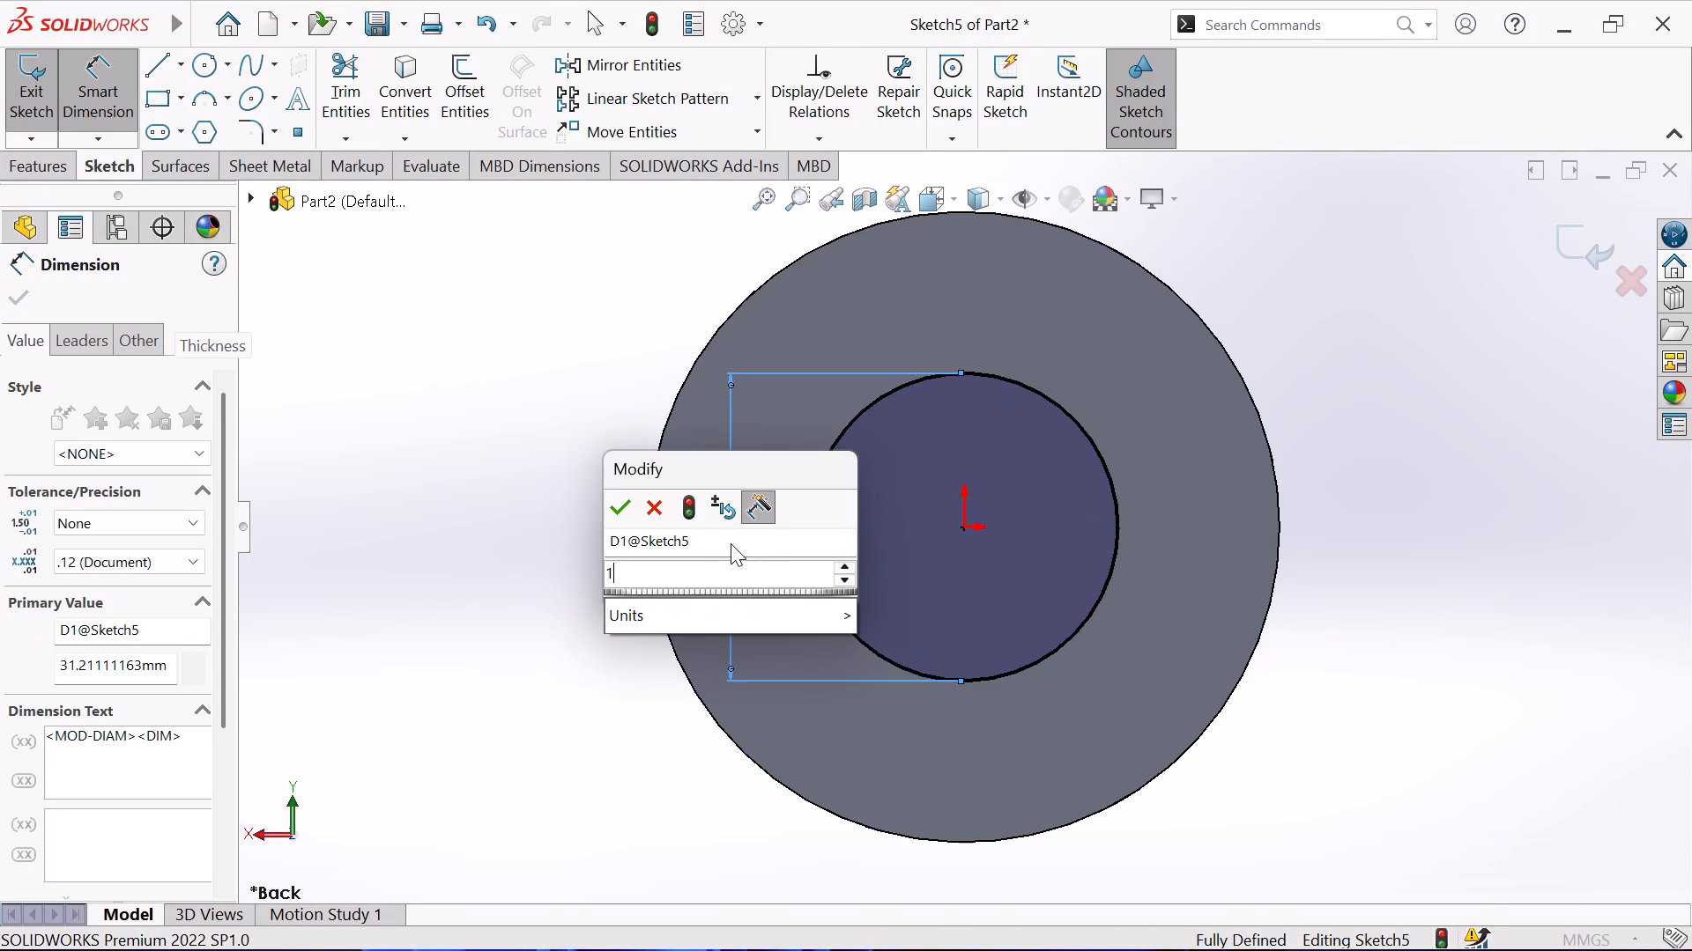
key("6")
key("Return")
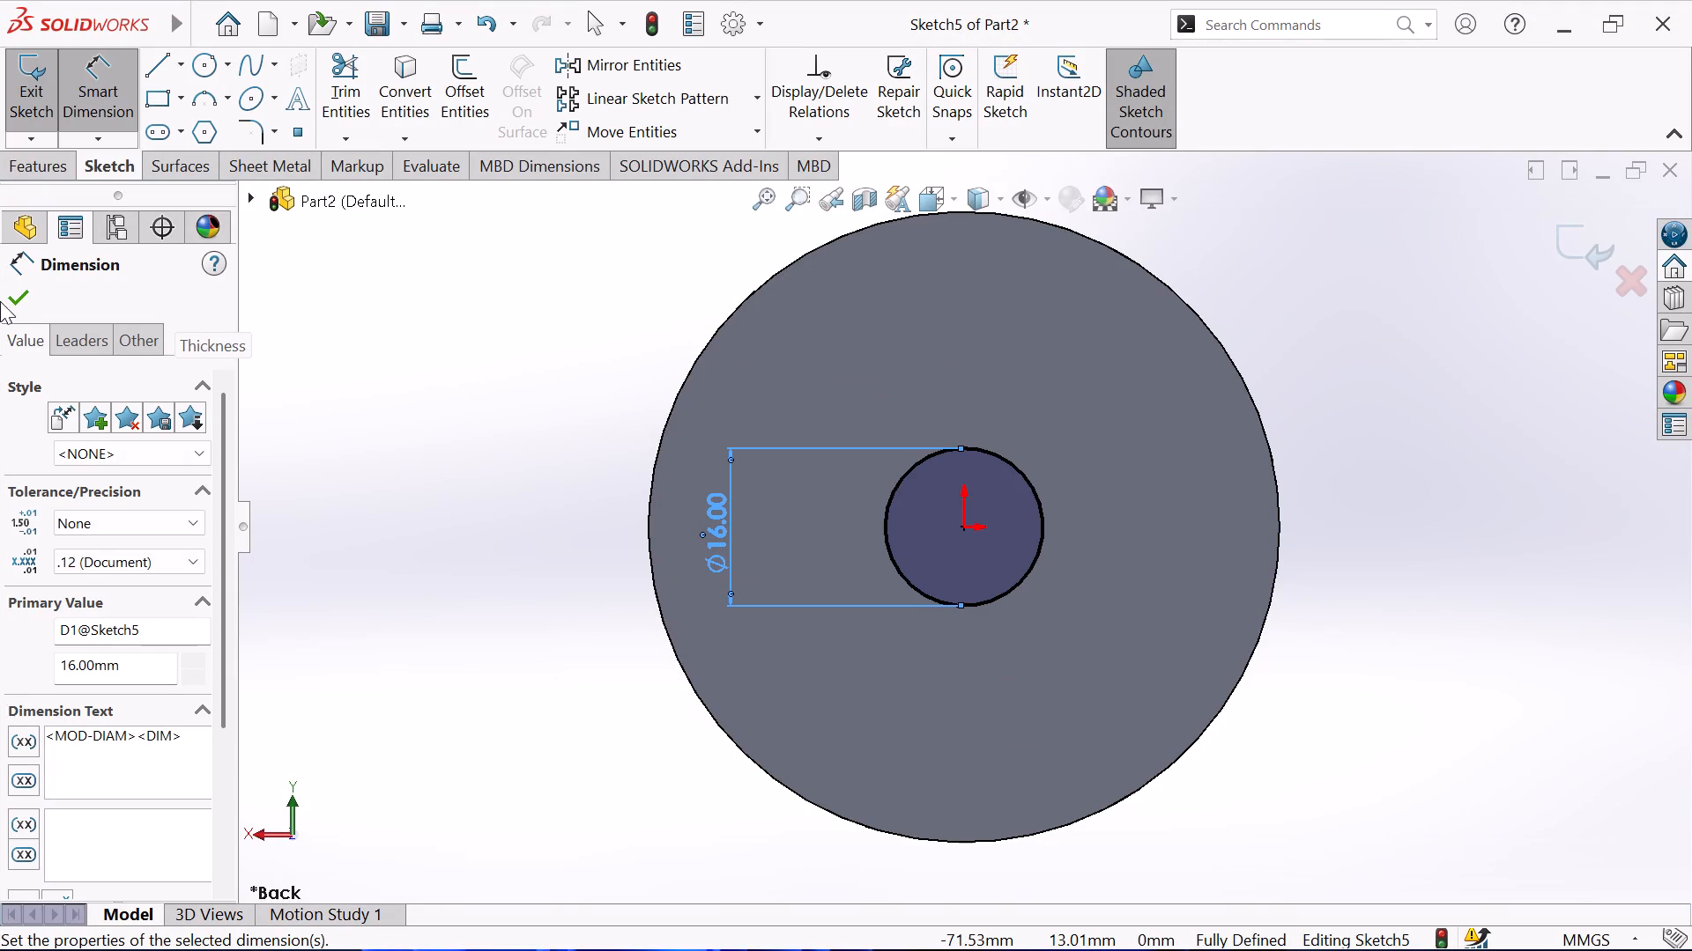
left_click(3, 295)
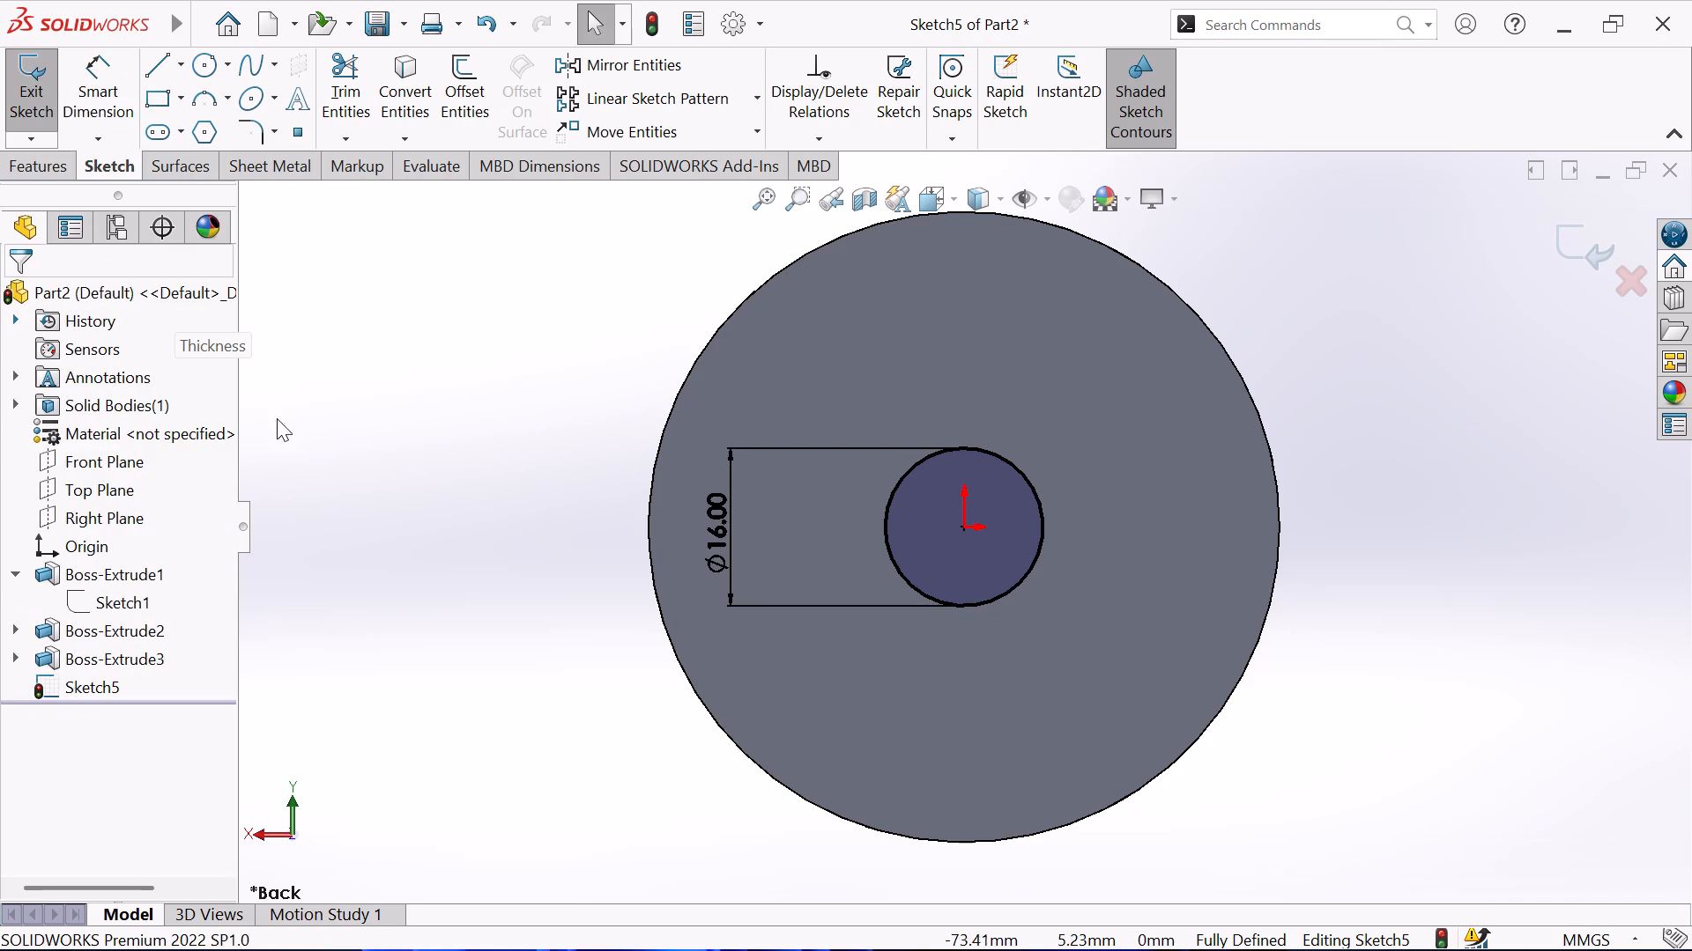
Draw a smaller concentric circle at the origin inside the 16 mm circle and dimension its diameter to 9 mm.
left_click(201, 62)
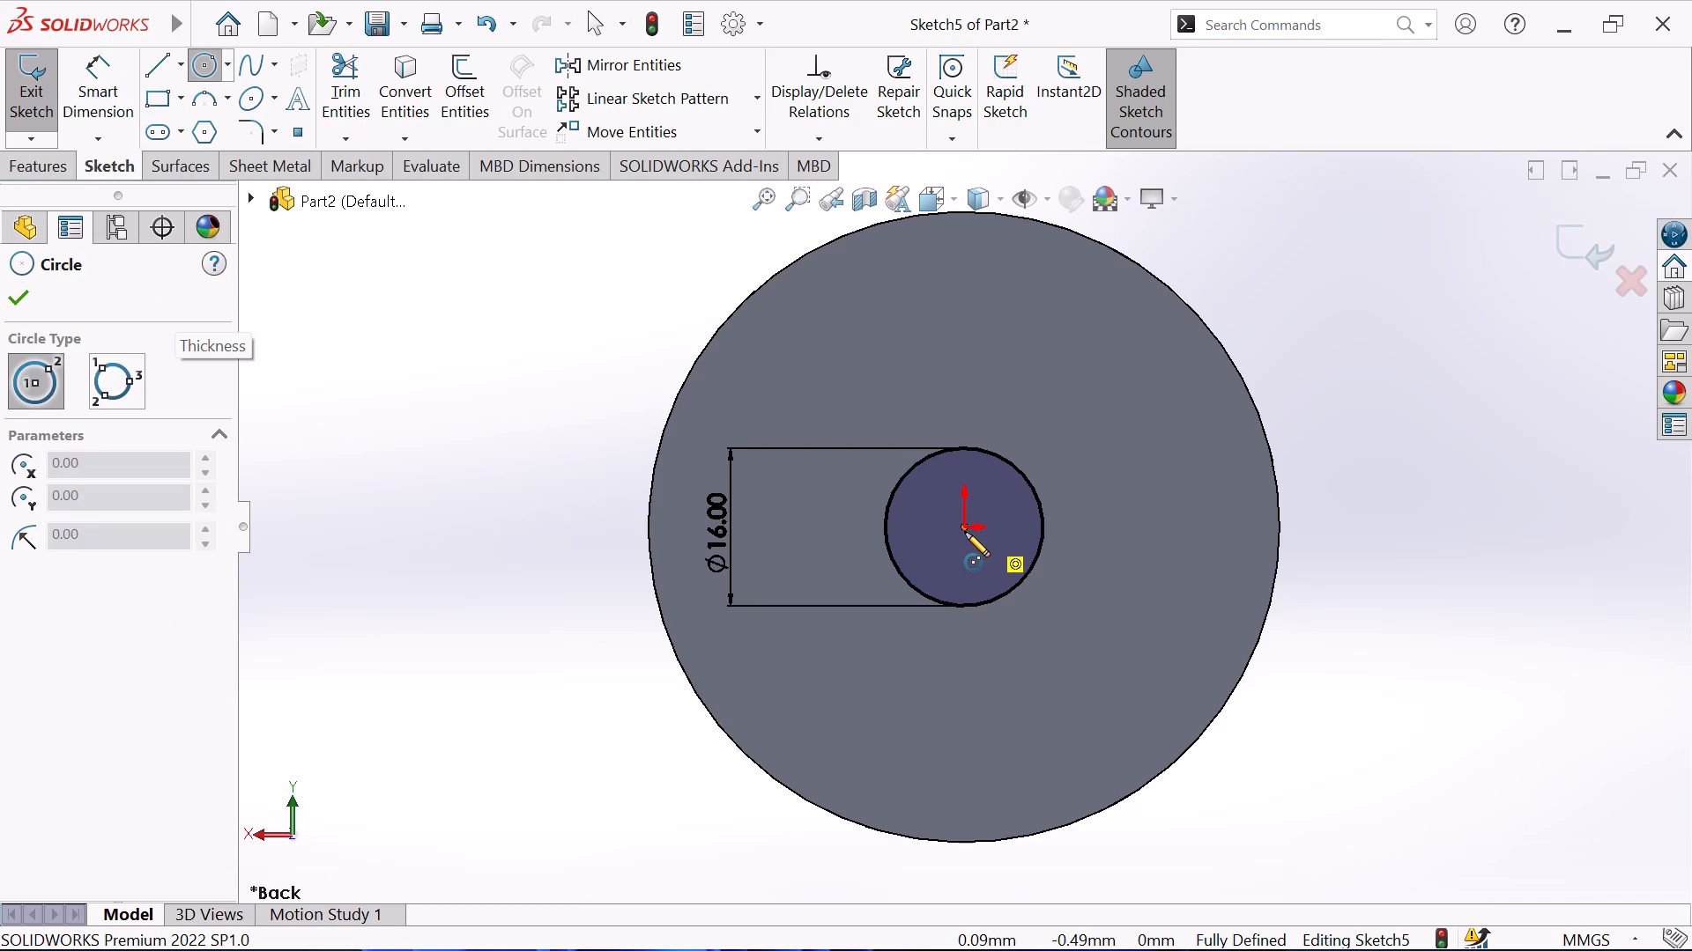
left_click(963, 528)
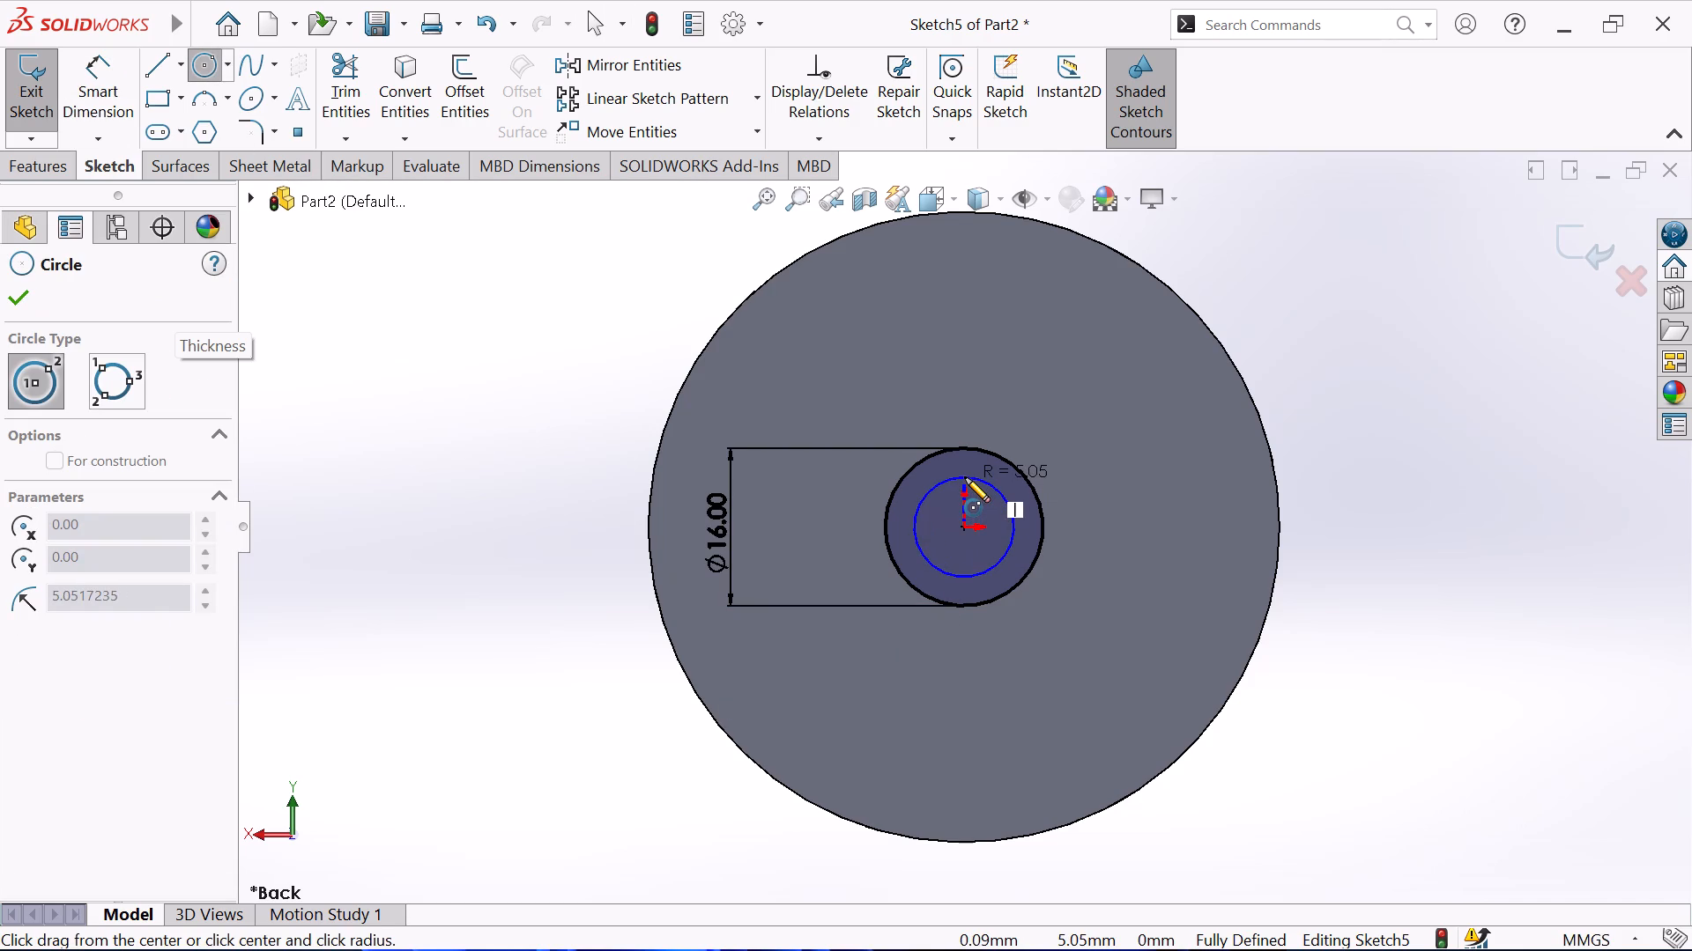
left_click(965, 477)
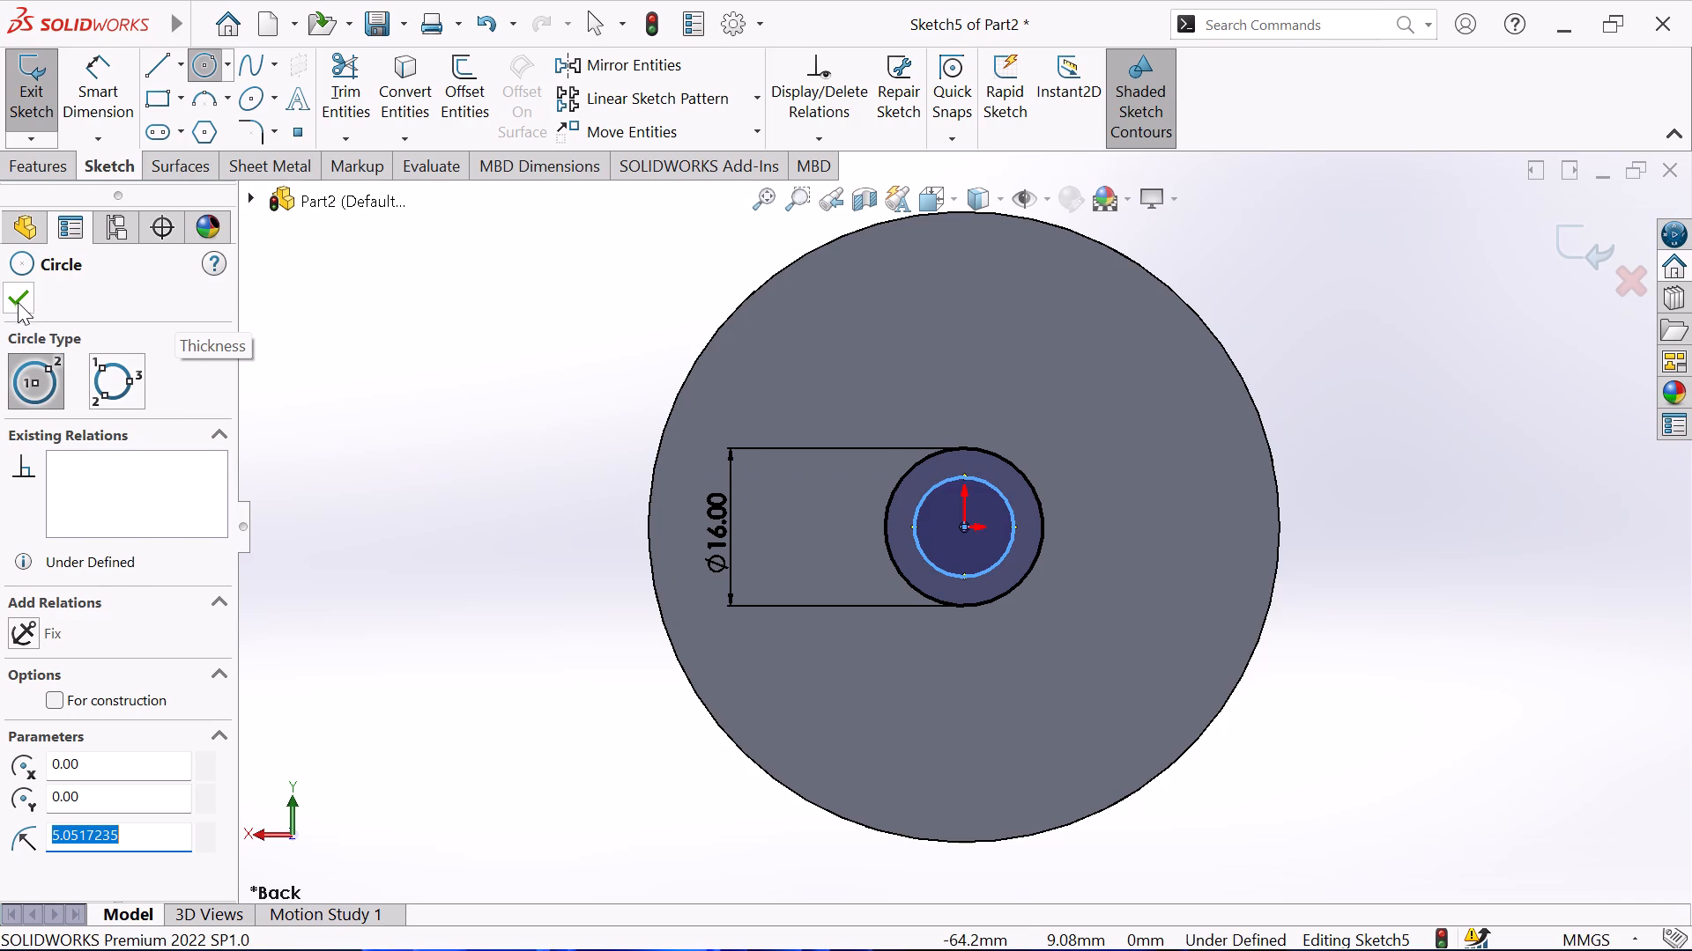
left_click(18, 300)
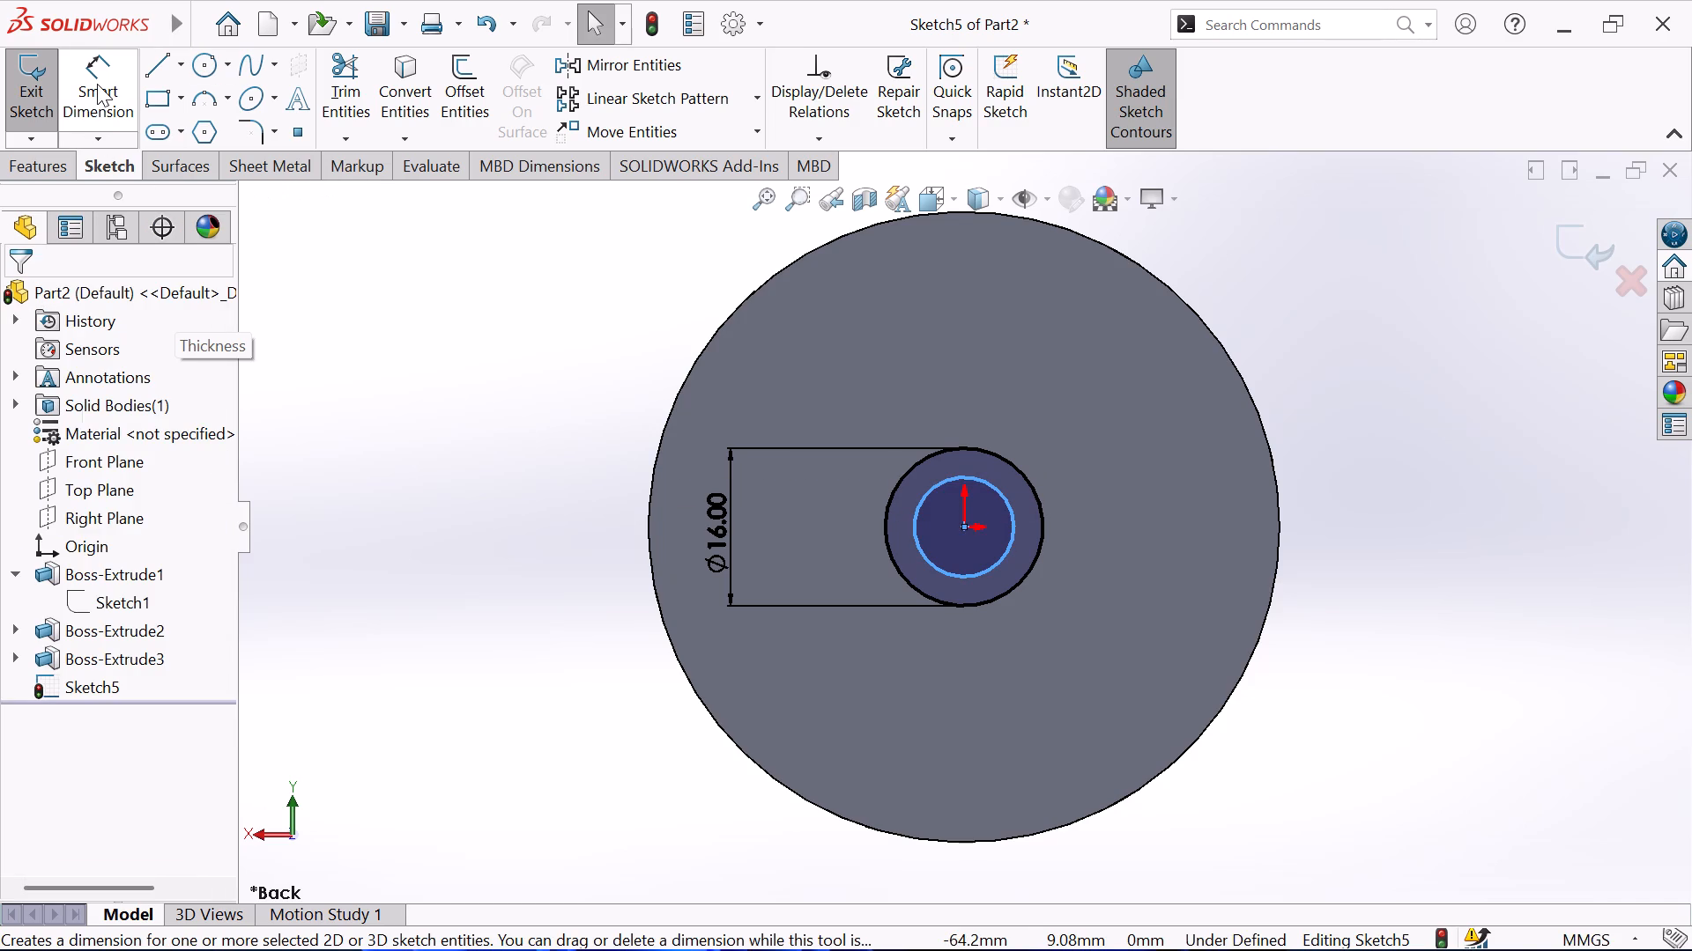
left_click(97, 84)
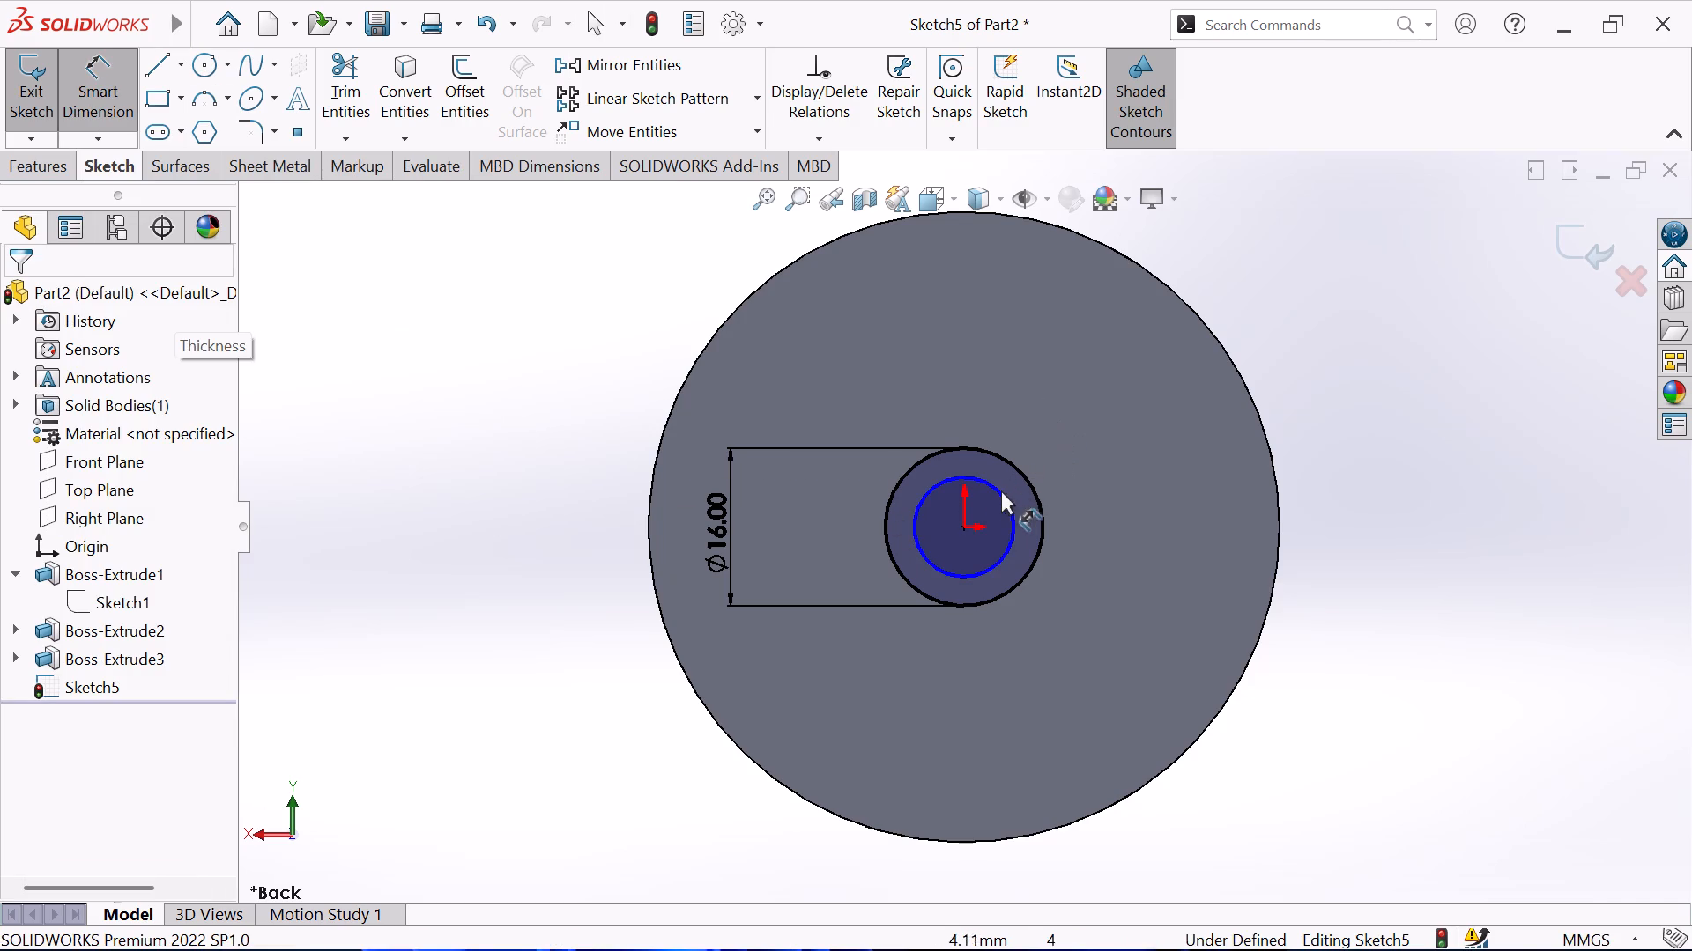
left_click(1000, 493)
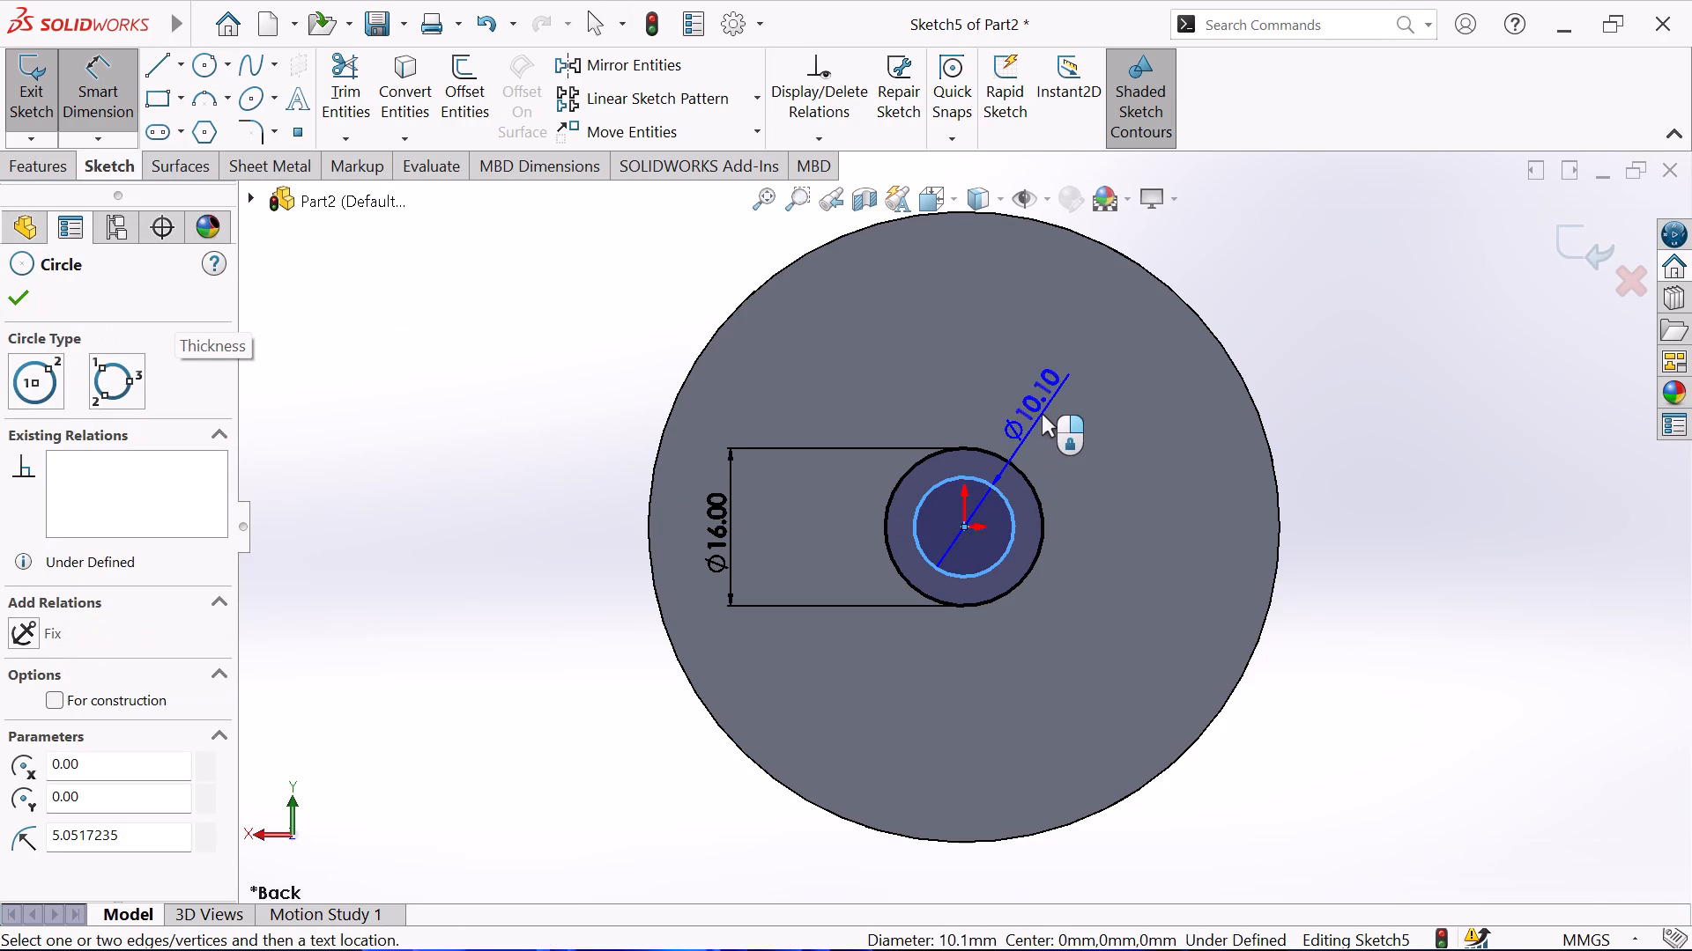
left_click(1042, 414)
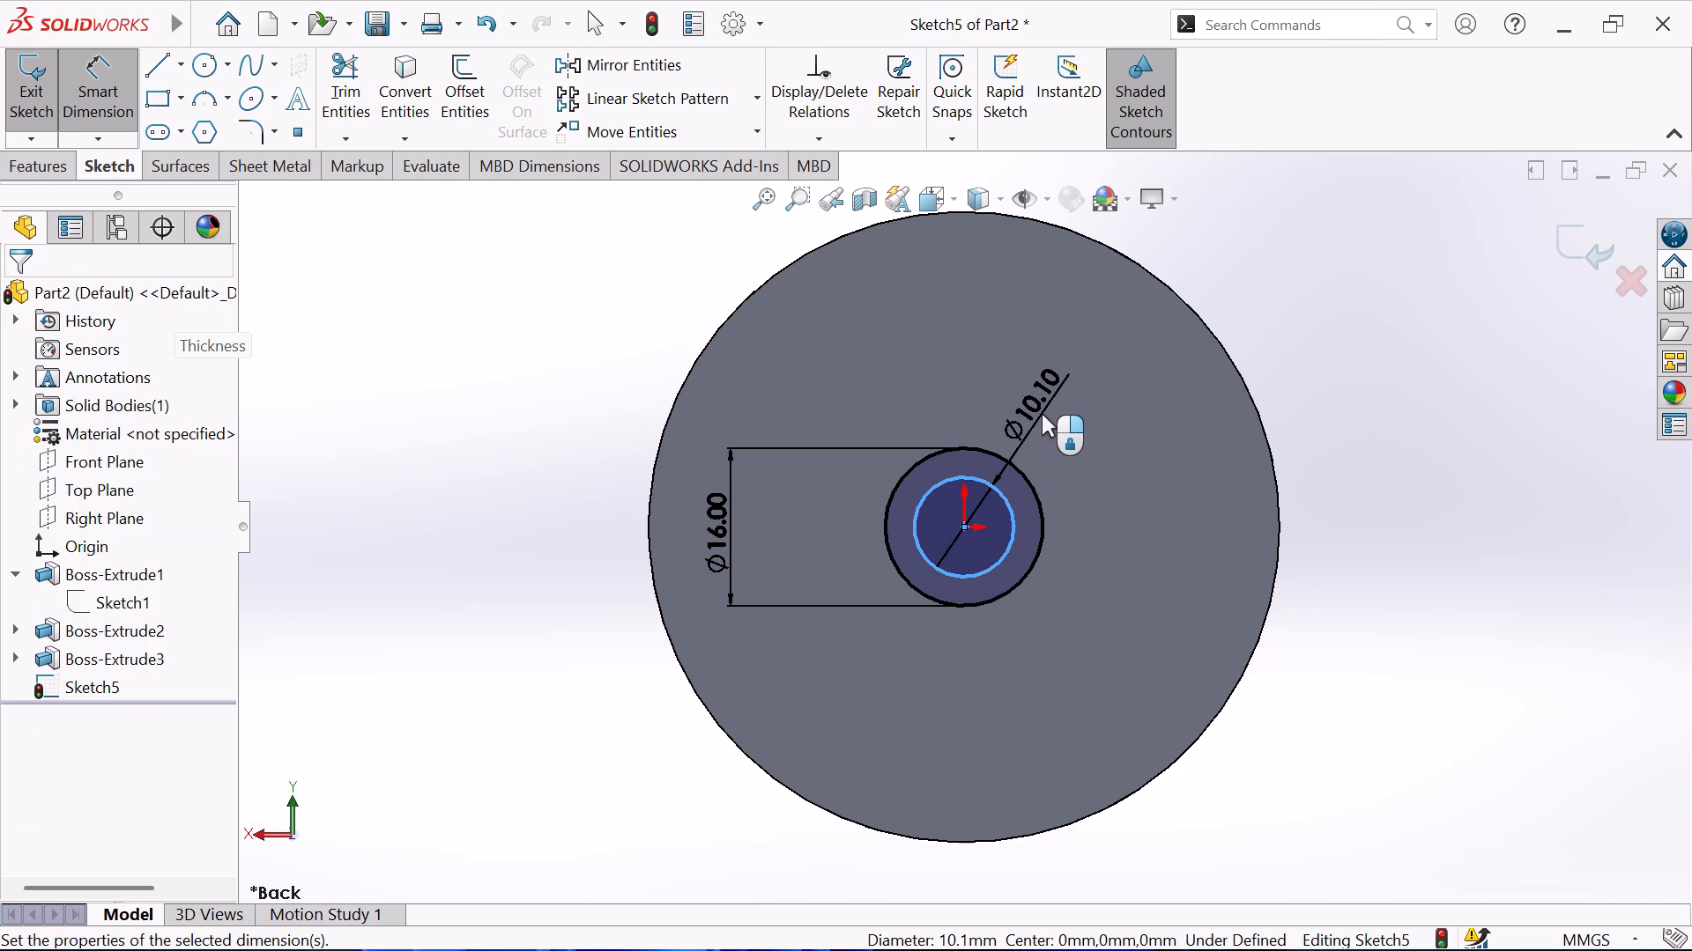
key("9")
key("Return")
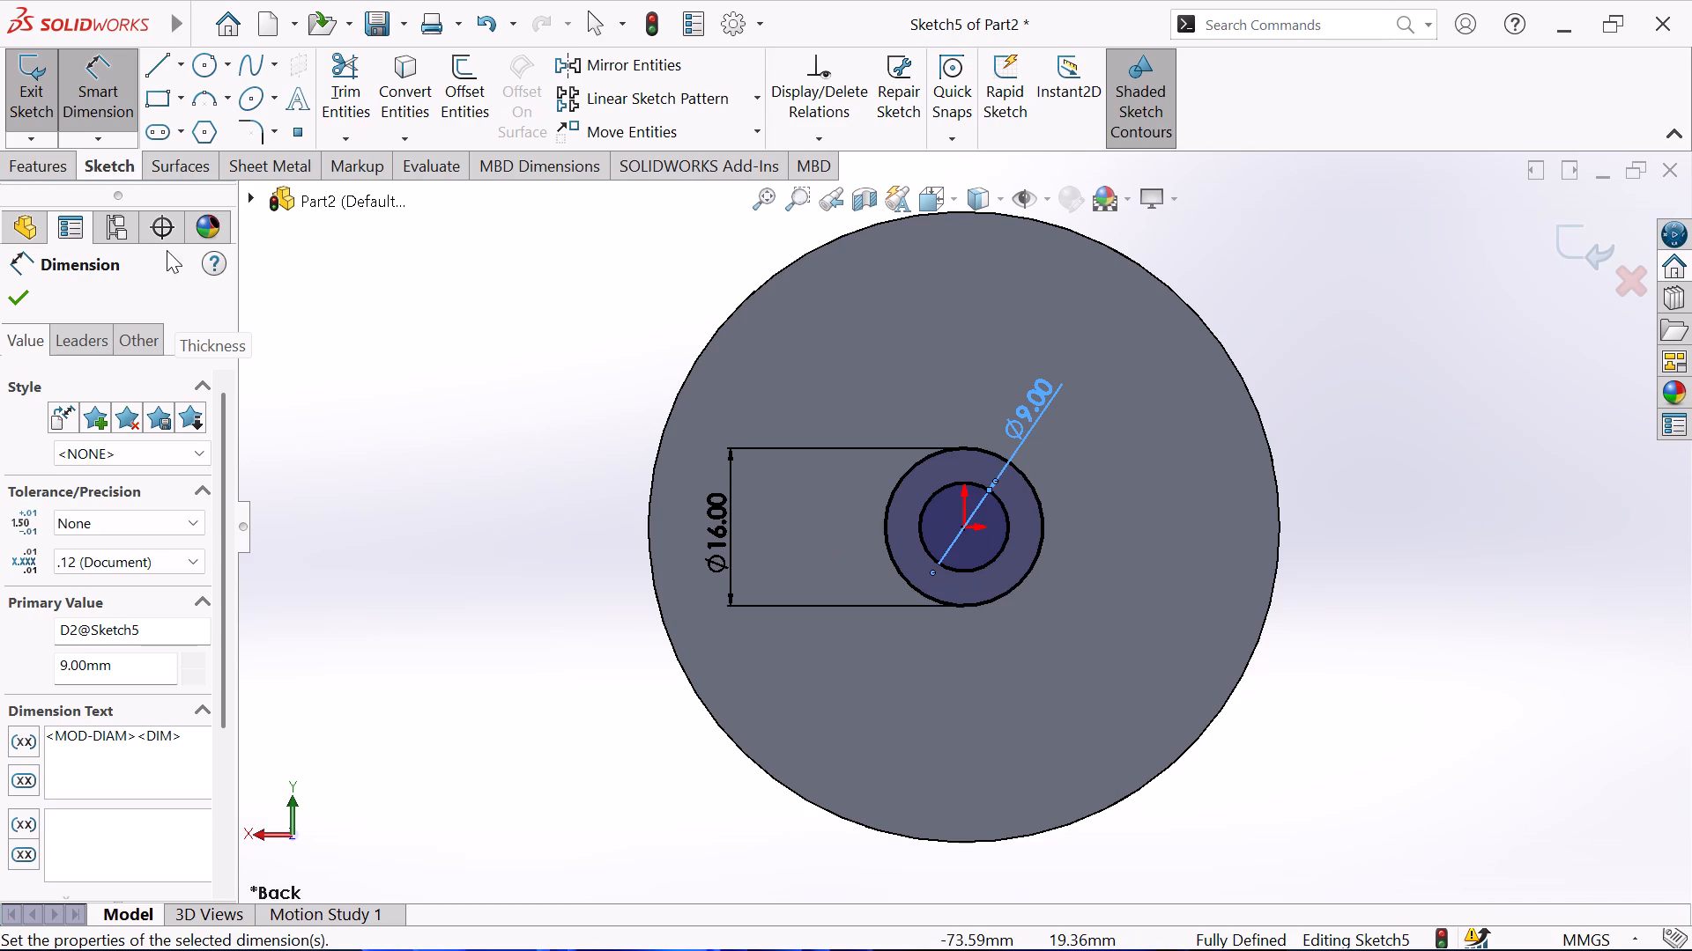
left_click(13, 290)
Draw a horizontal chord line about 6.4 mm long across the lower part of the 9 mm circle.
left_click(156, 63)
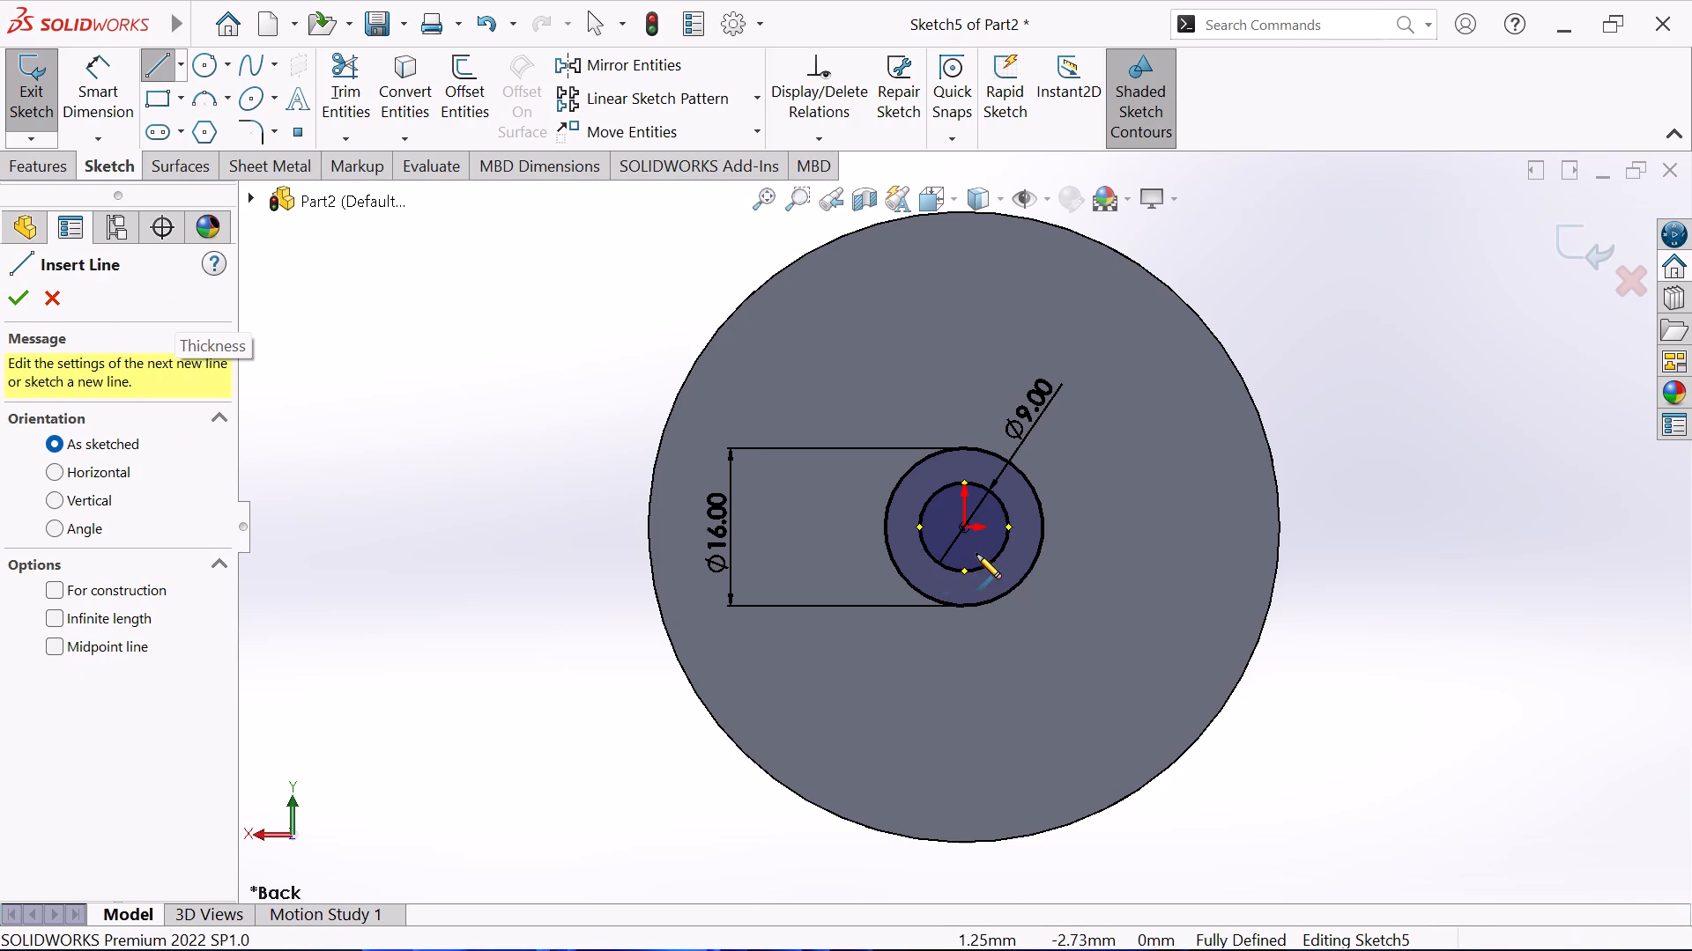
scroll(976, 554, "down", 3)
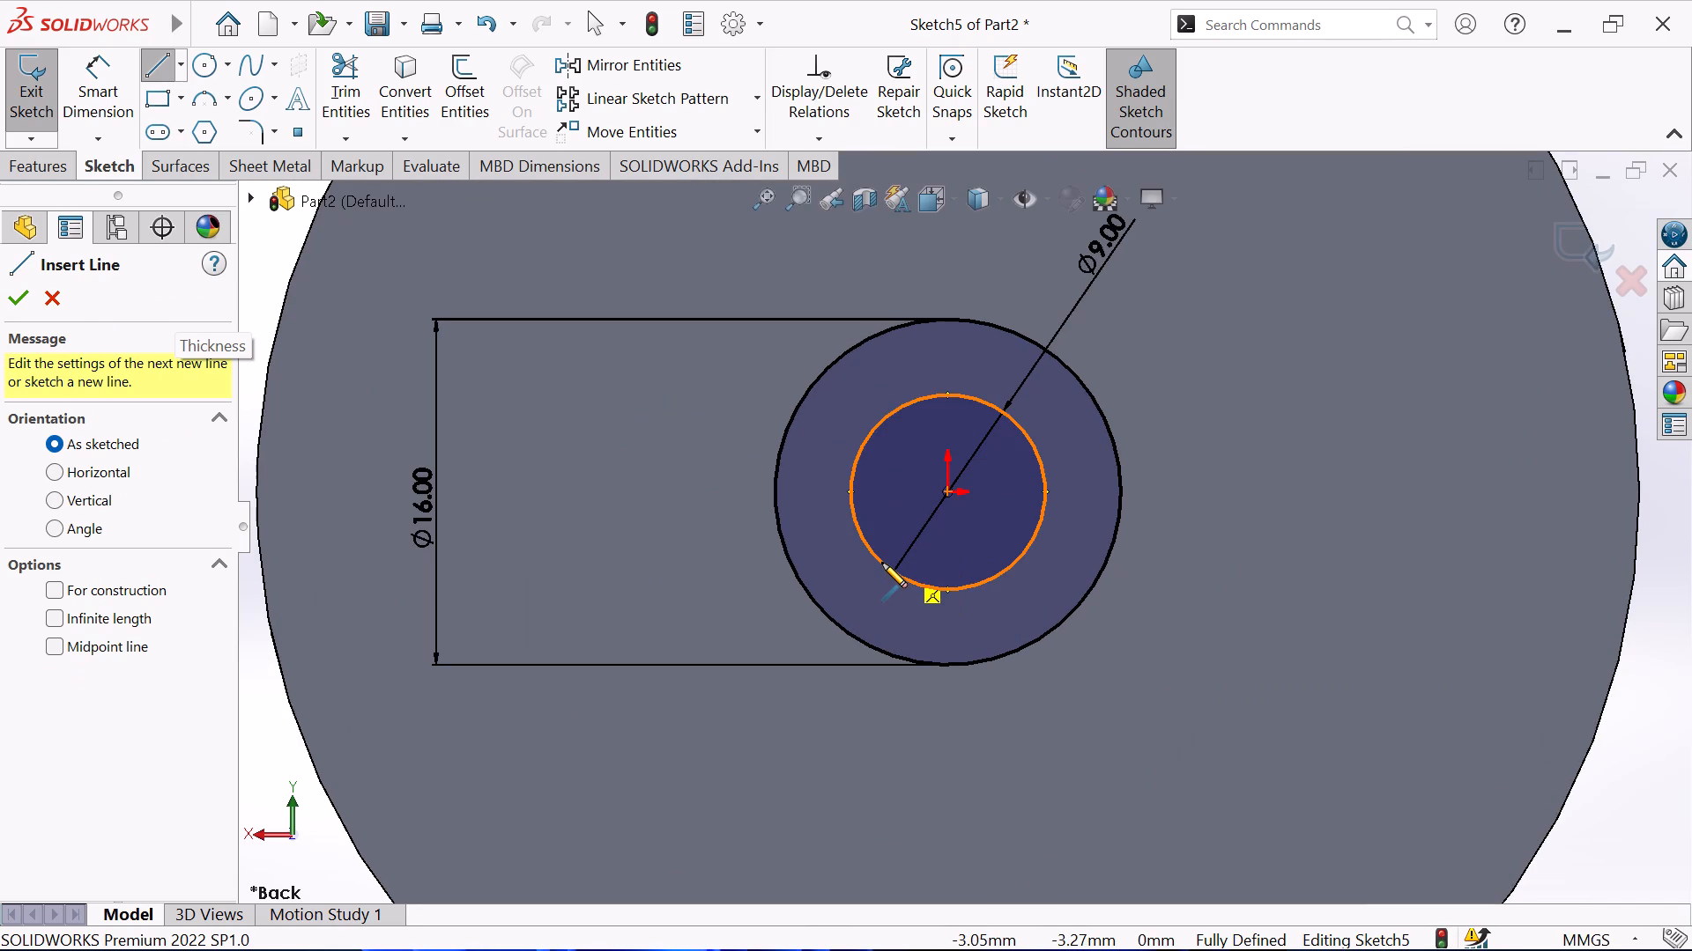
left_click(882, 563)
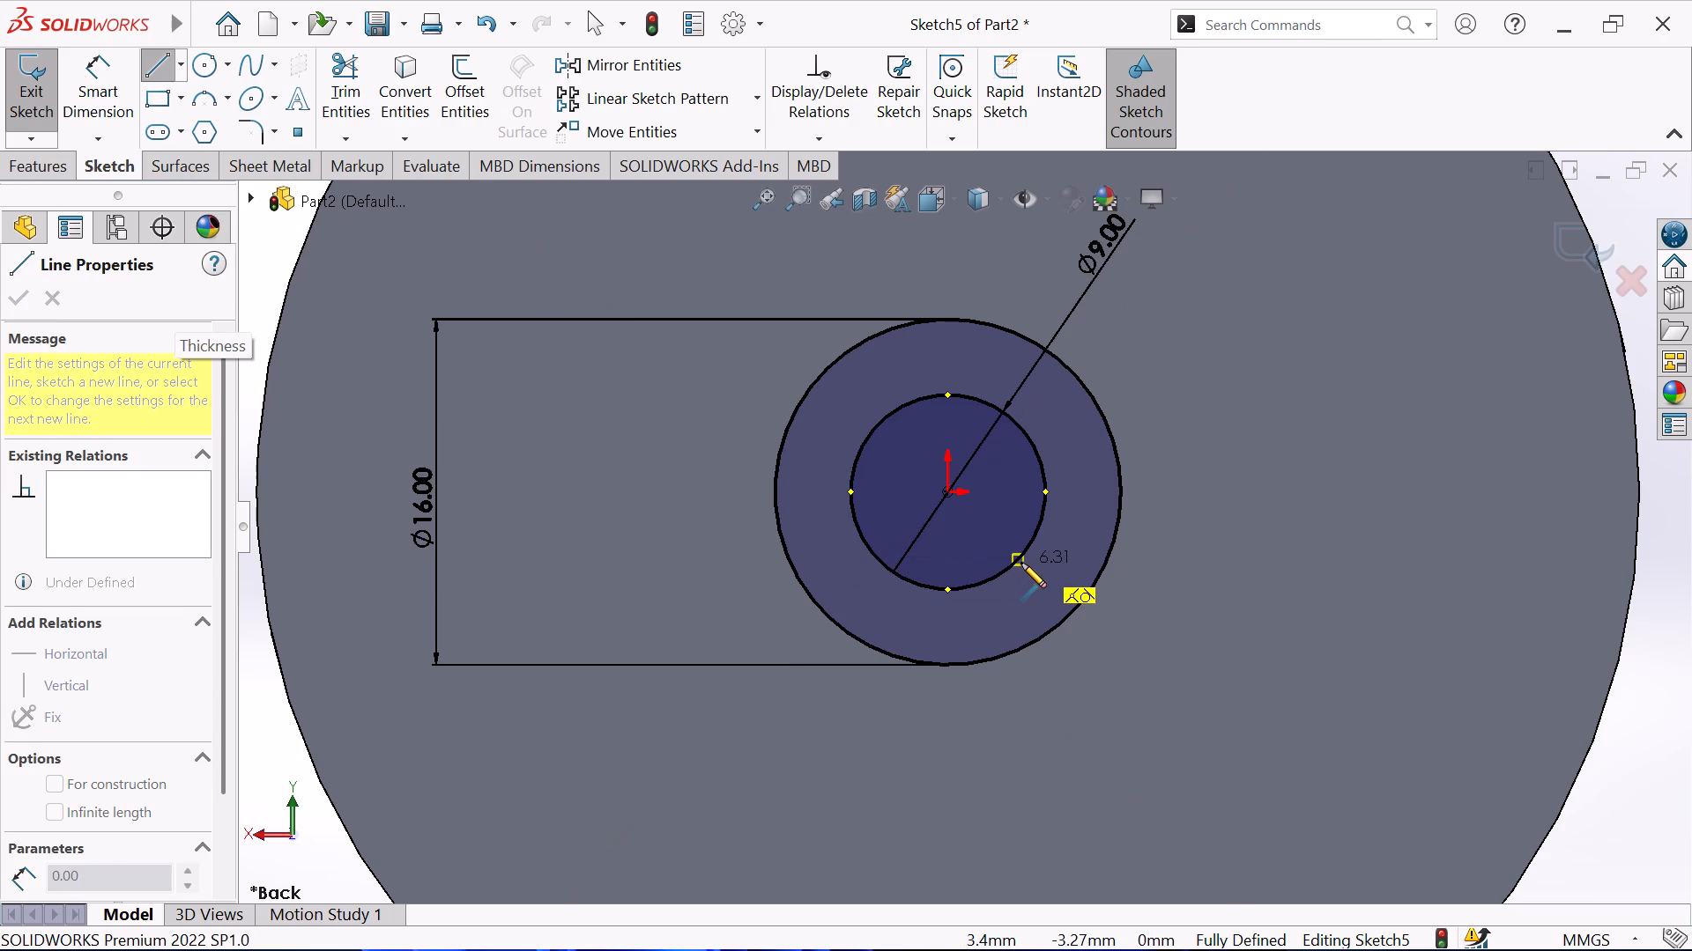
left_click(1015, 557)
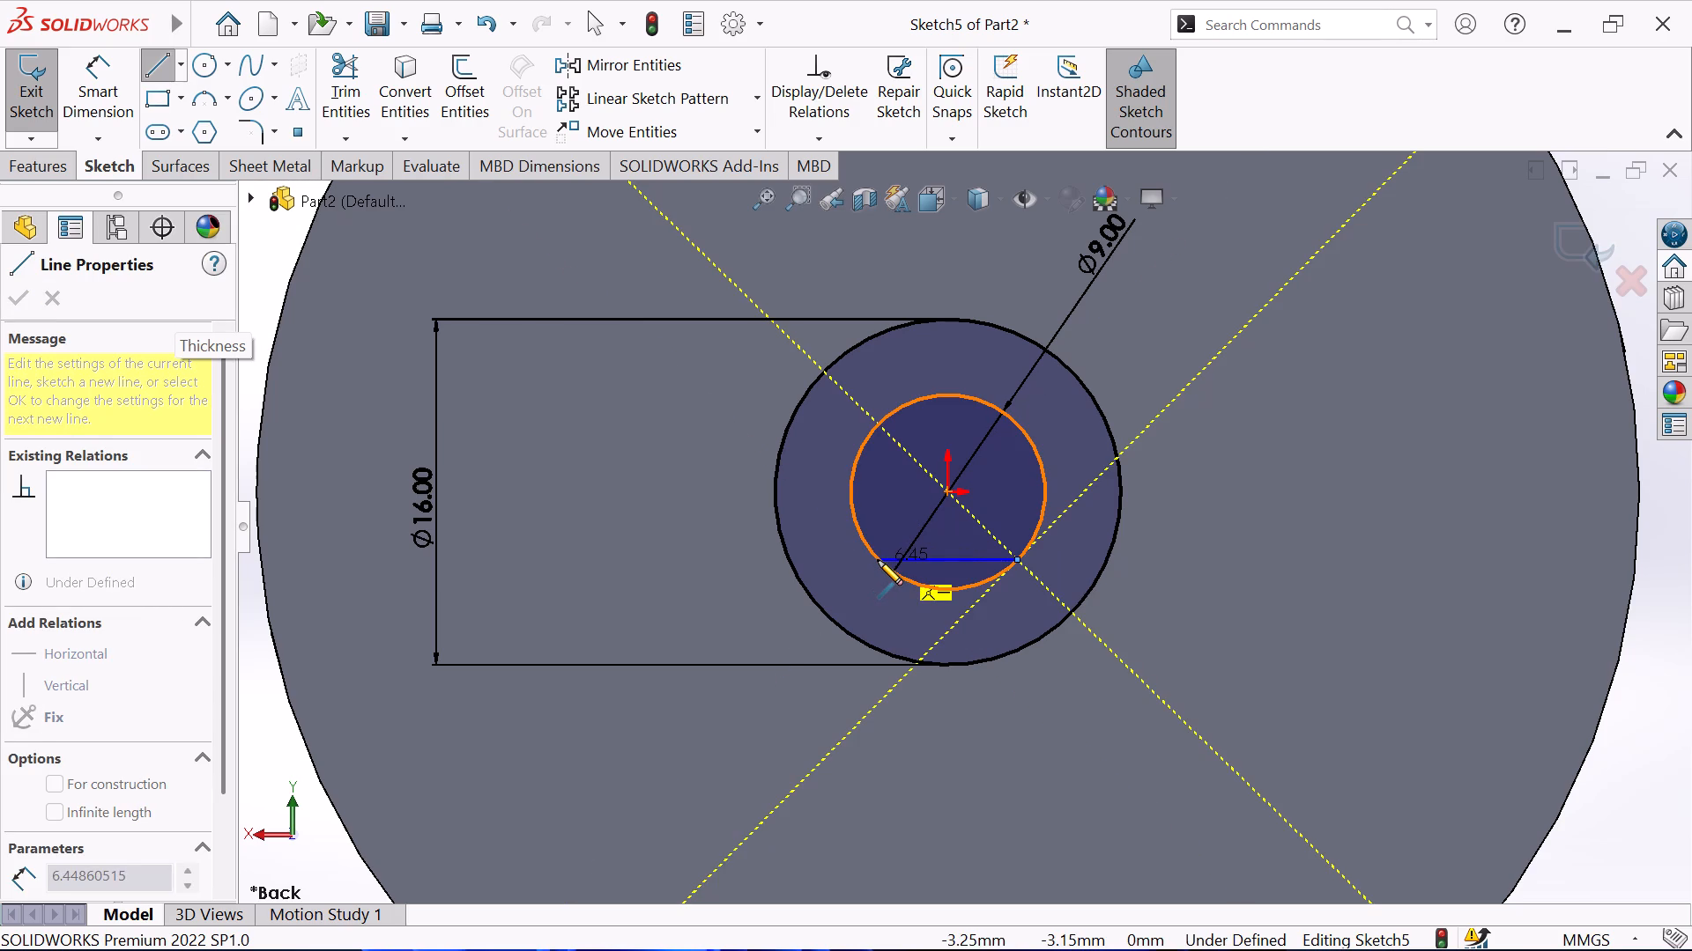
left_click(878, 560)
right_click(662, 552)
left_click(717, 571)
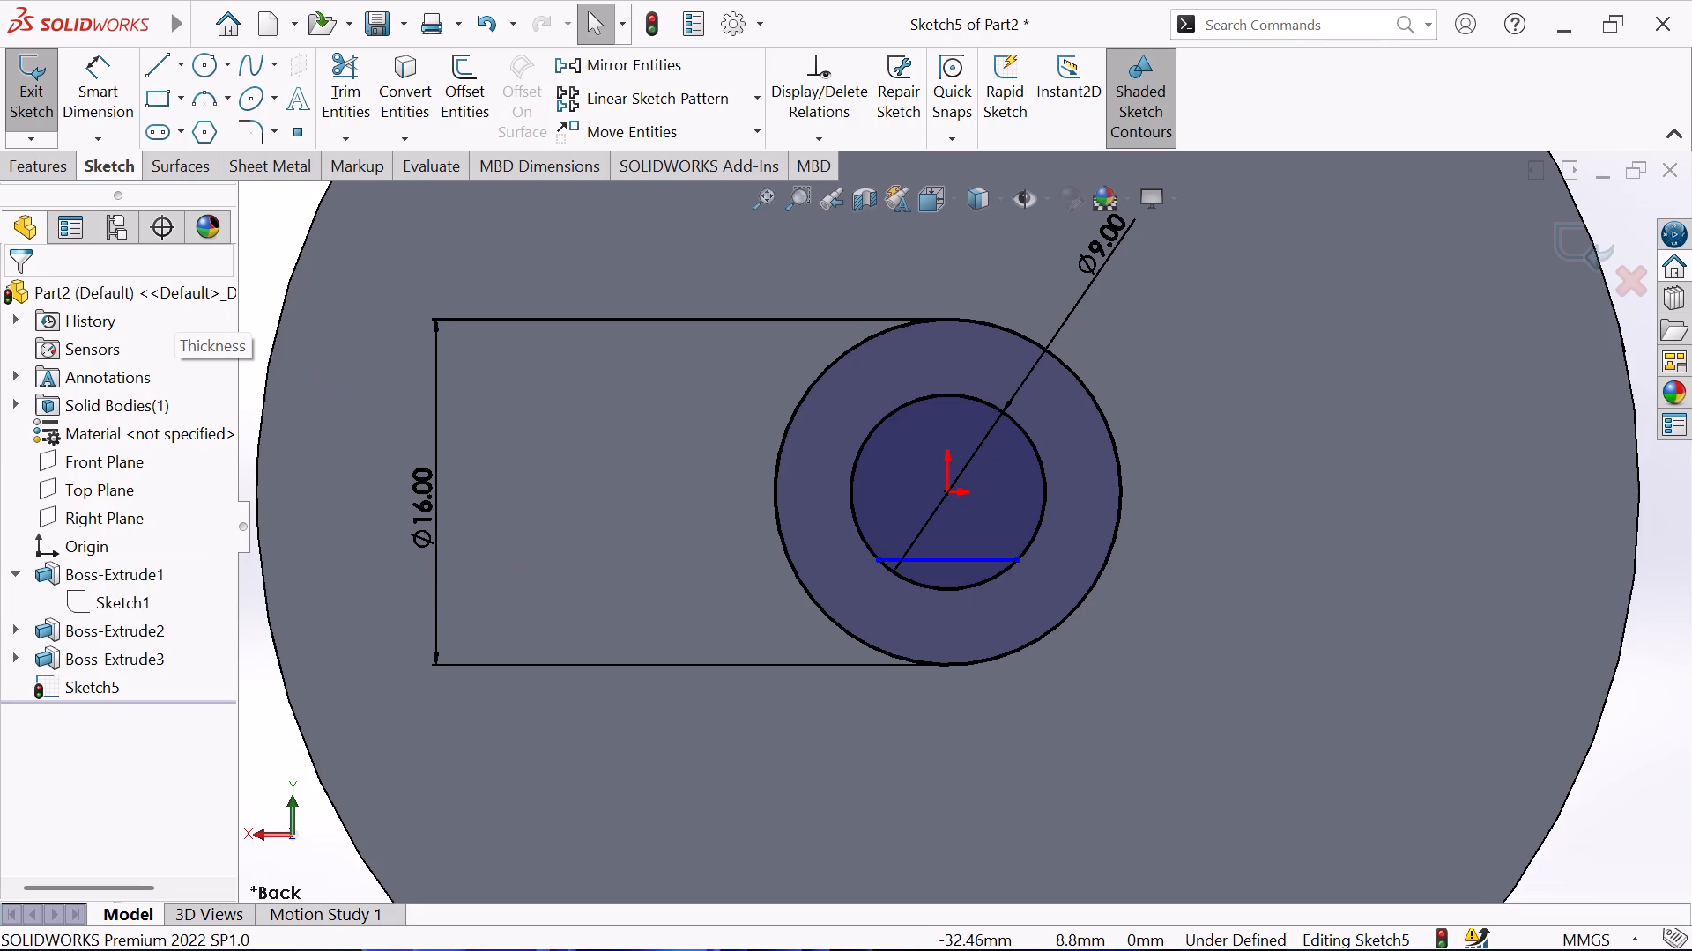
Dimension the distance from the origin to the horizontal chord line to 3 mm.
left_click(76, 83)
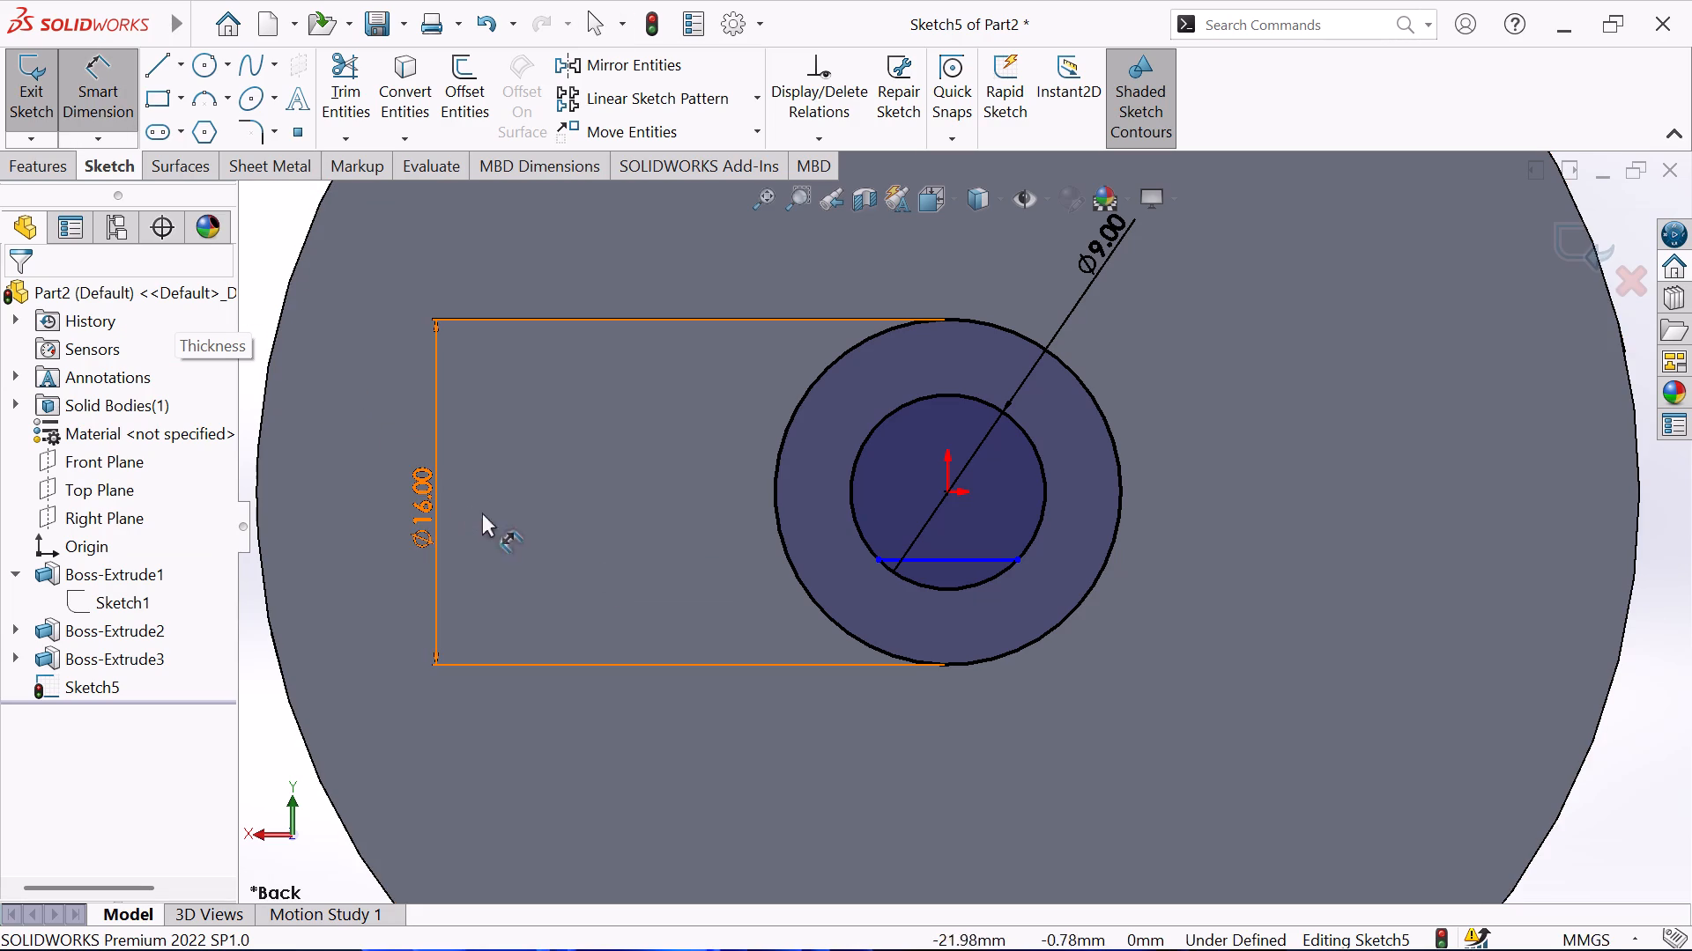
left_click(951, 490)
left_click(925, 555)
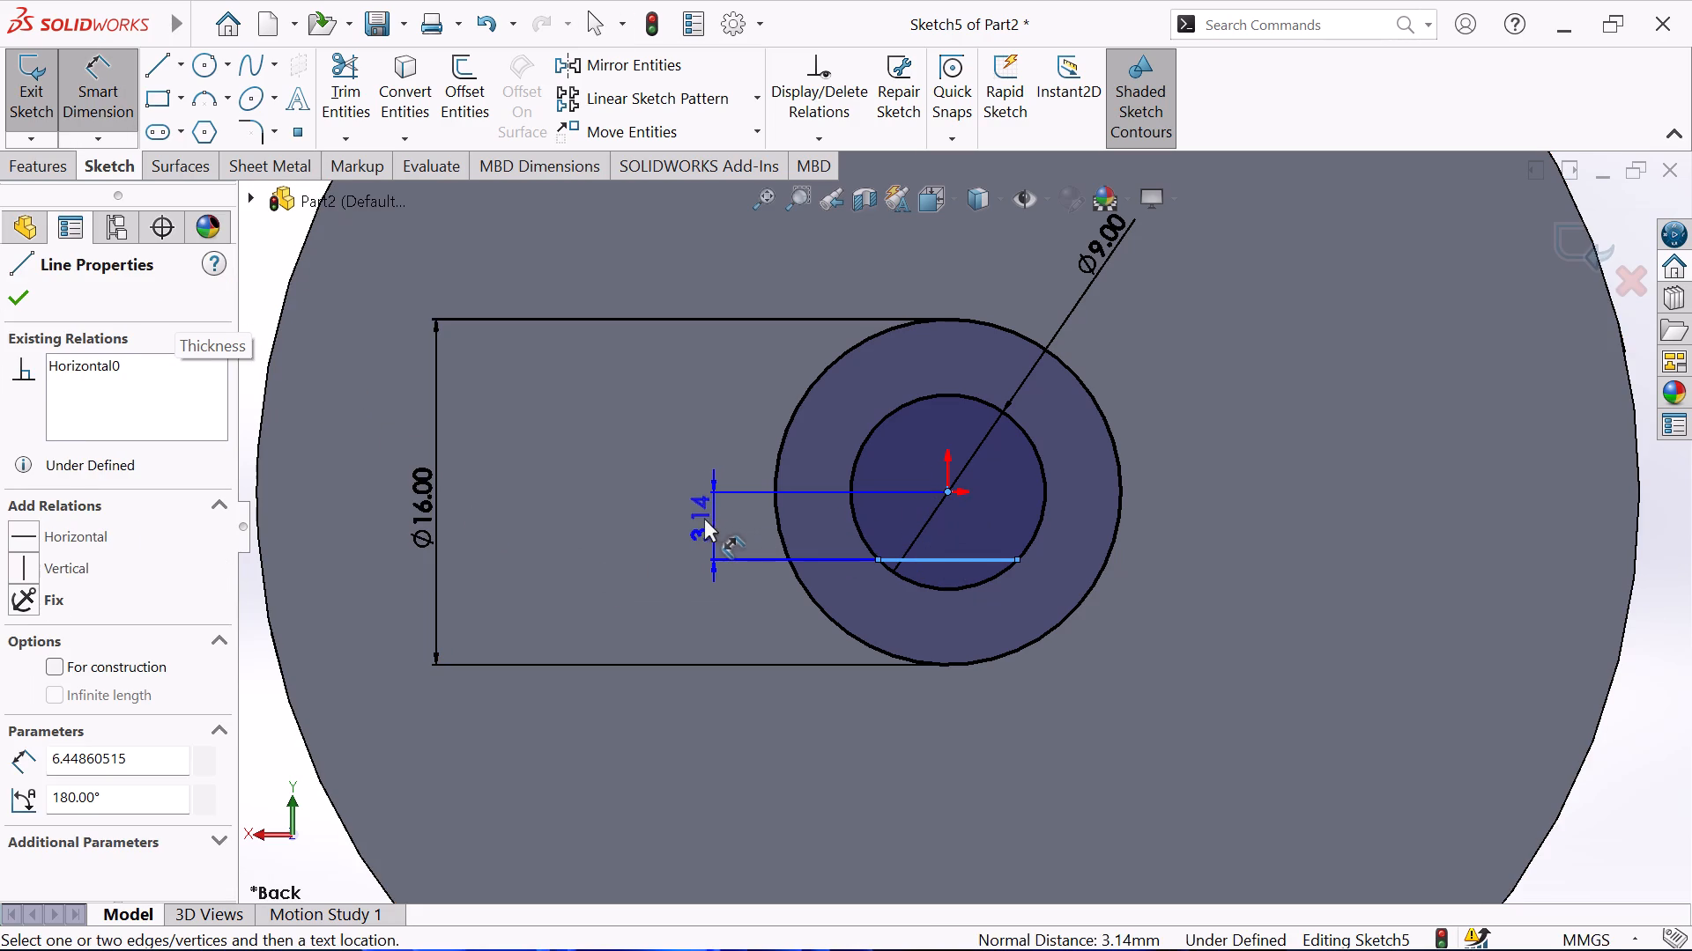
left_click(699, 517)
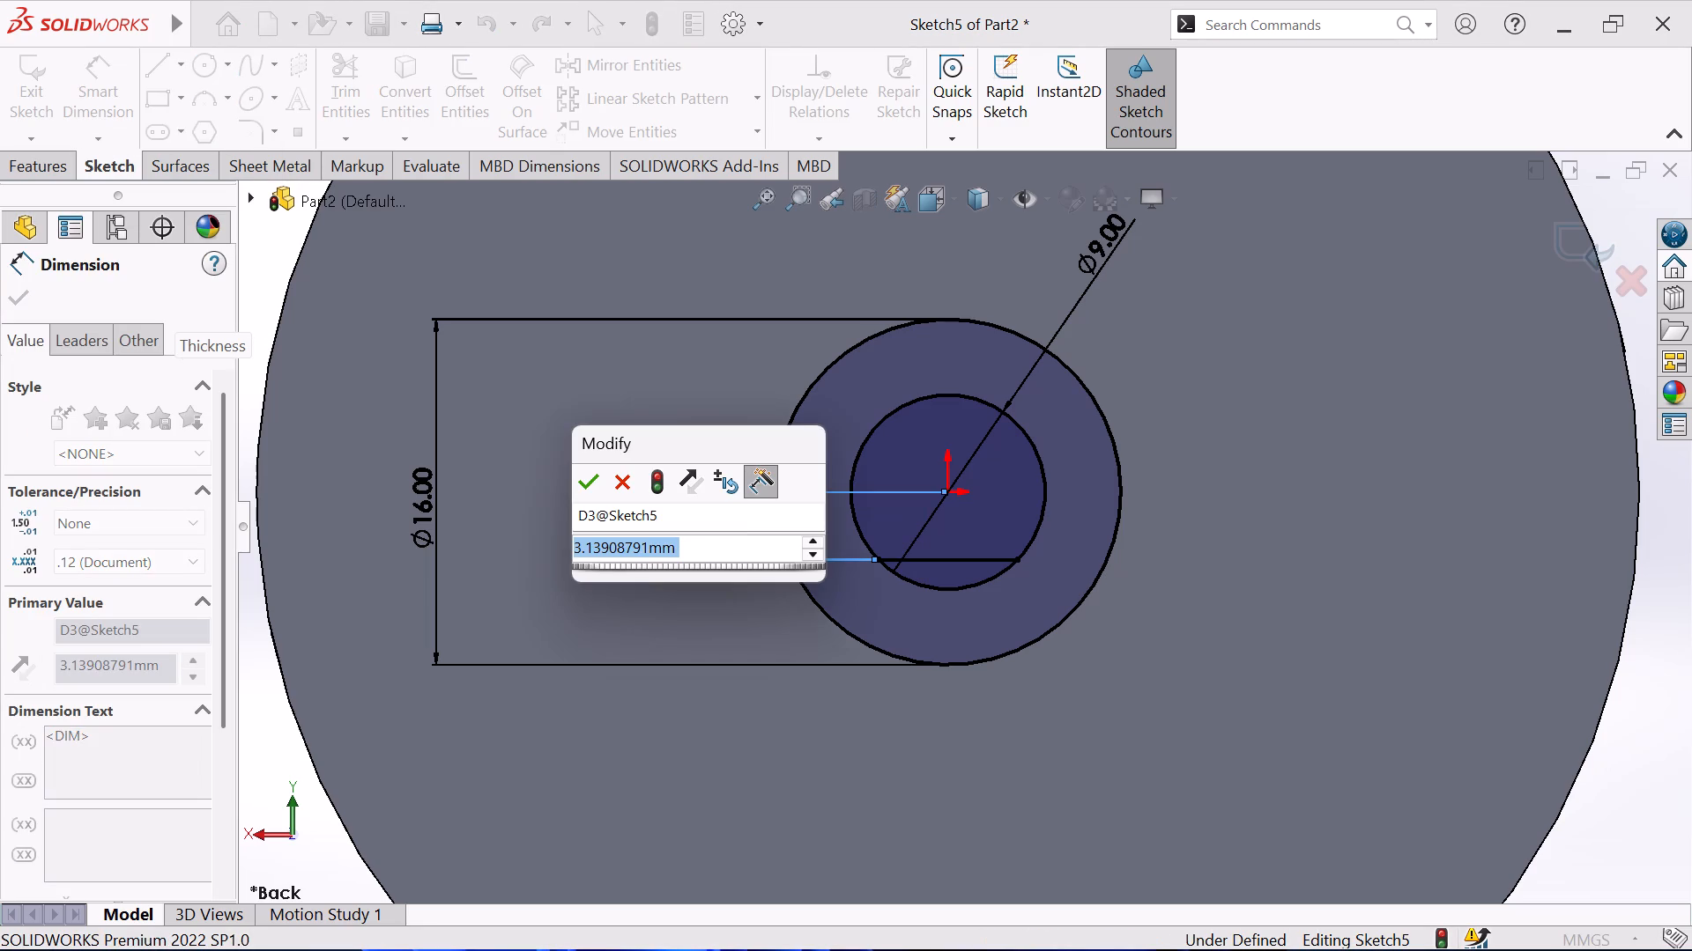
key("3")
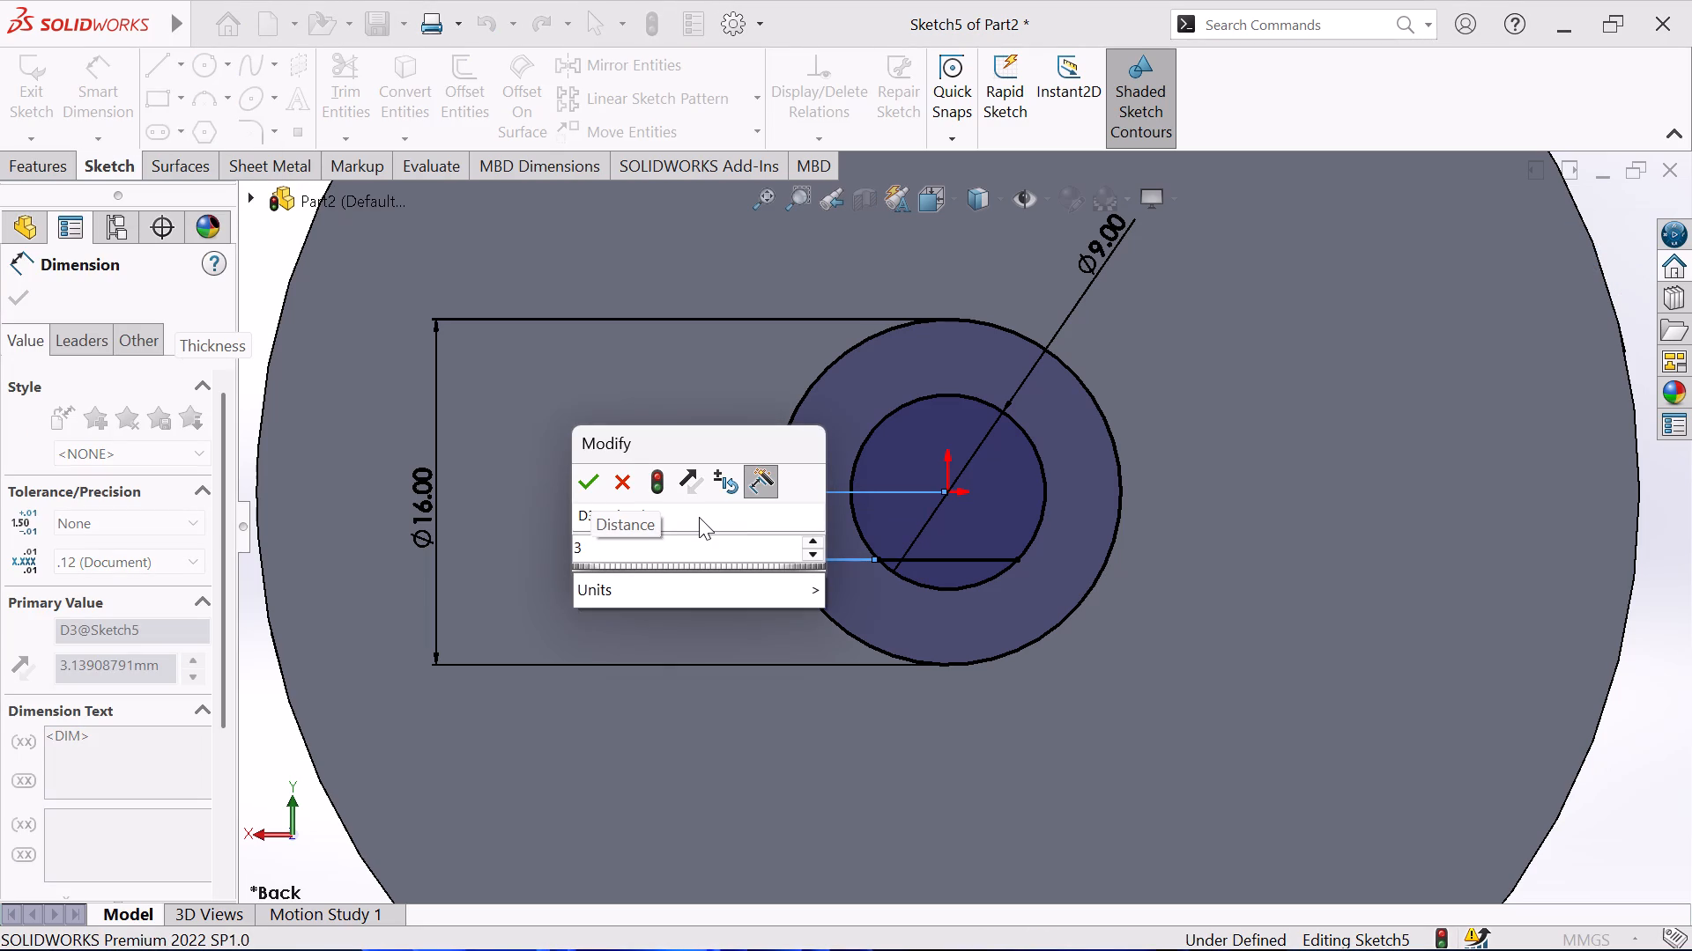
key("Return")
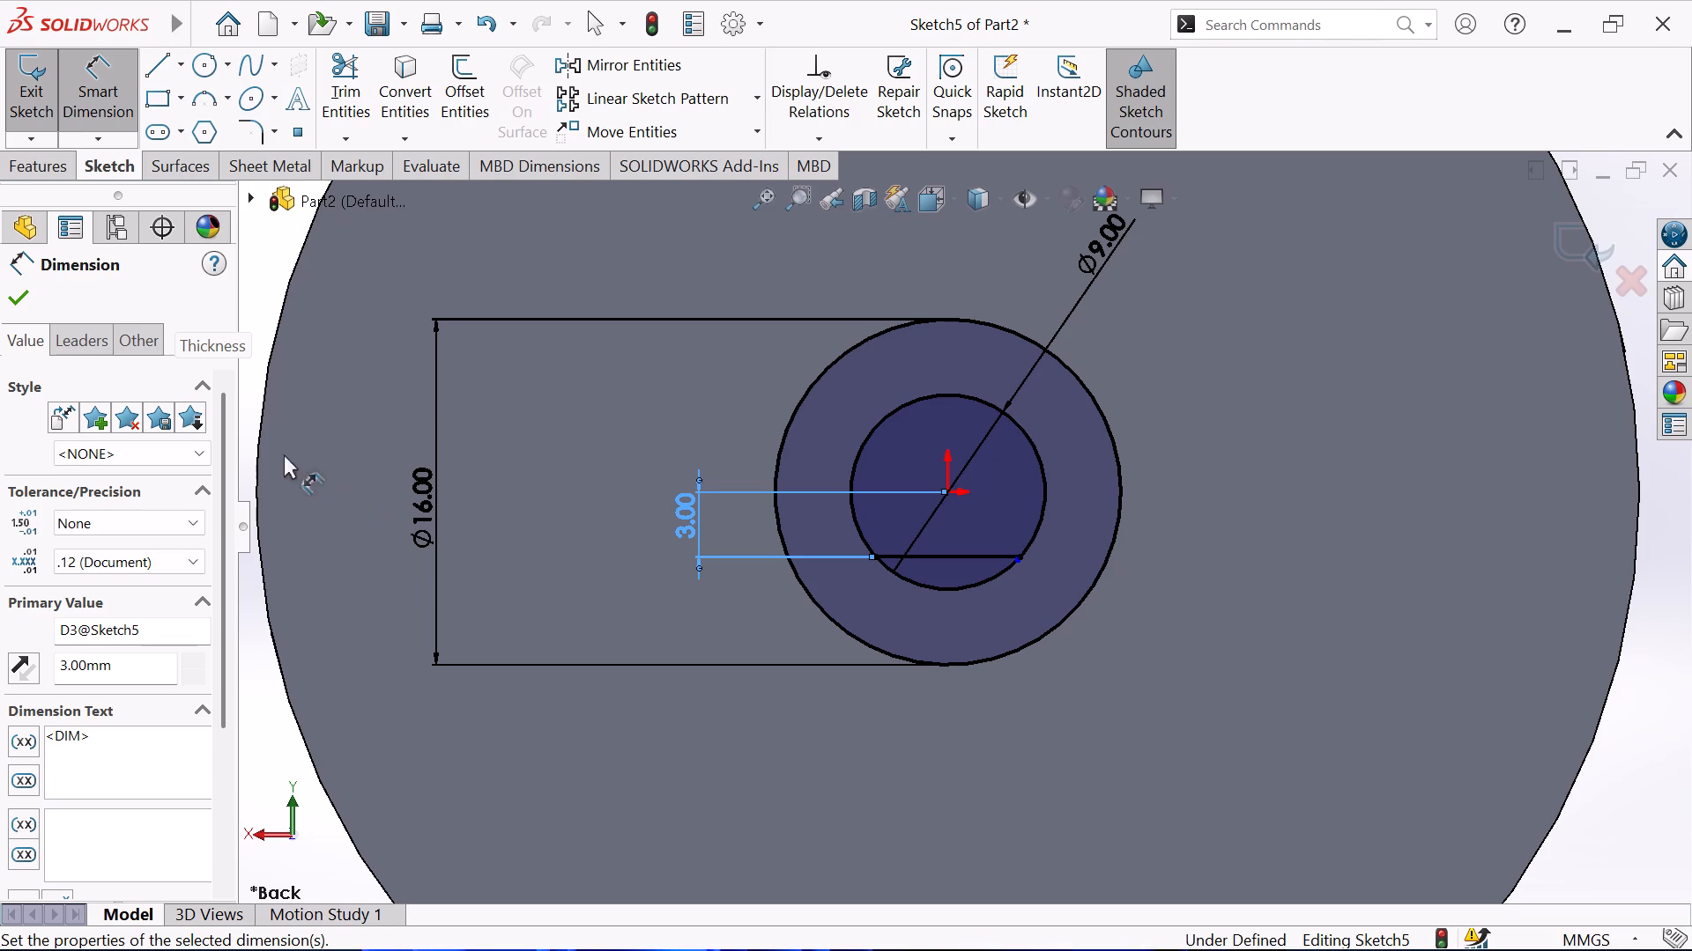
left_click(25, 298)
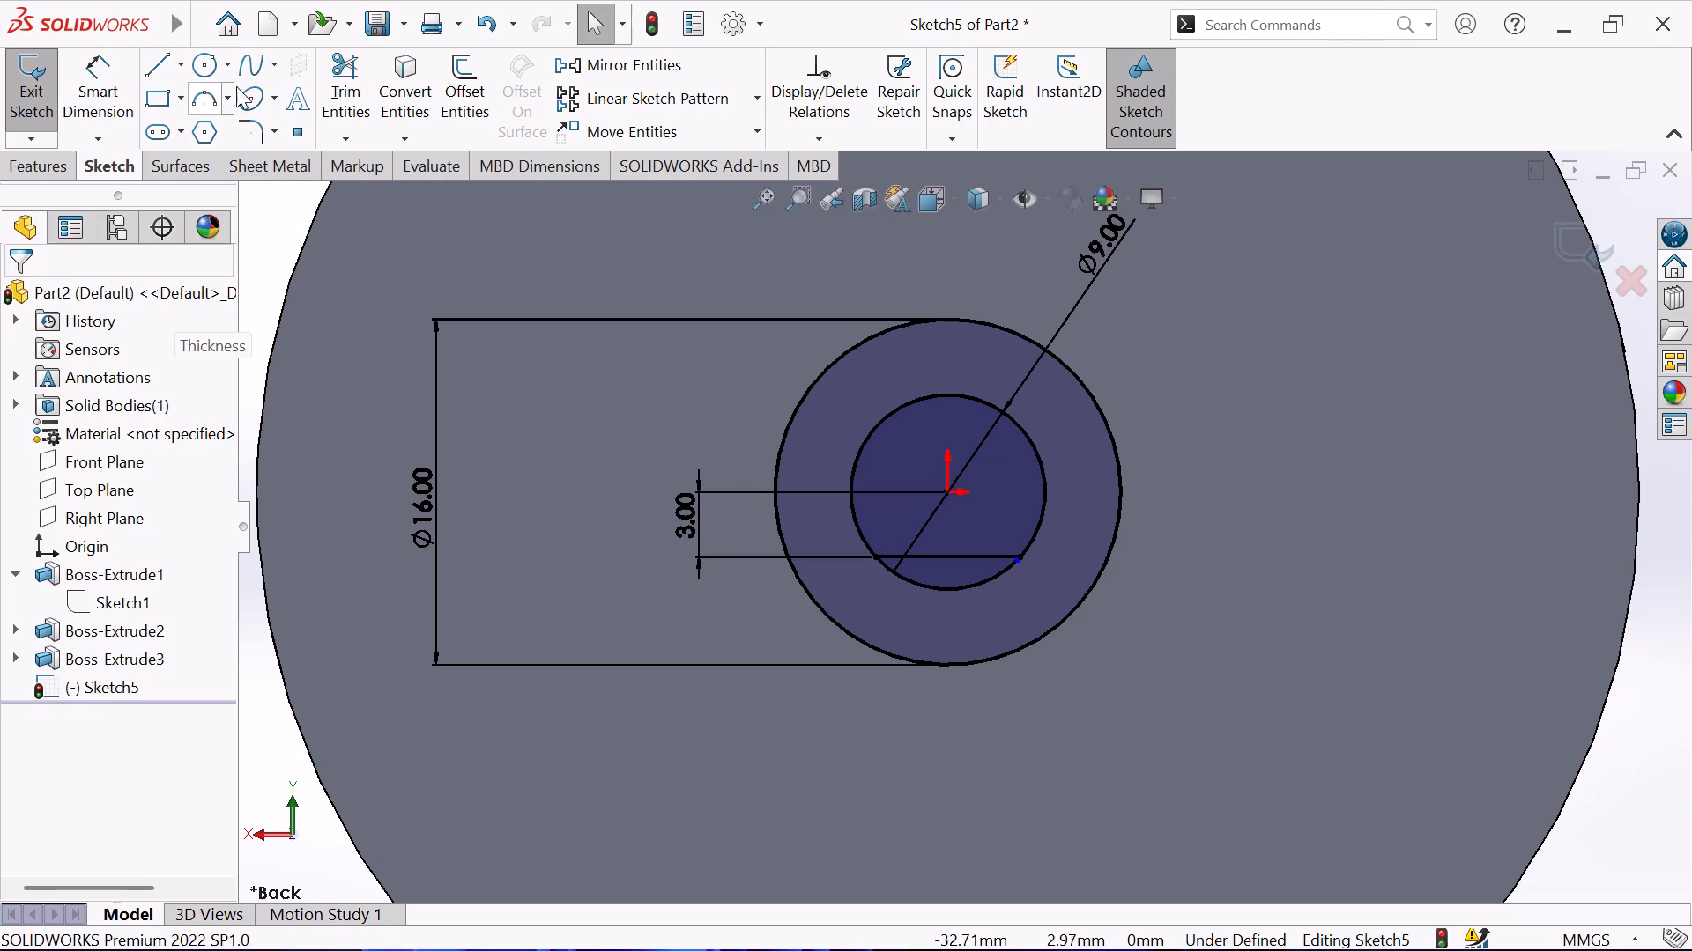
Trim away the arc of the 9 mm circle below the chord to leave a D-shaped profile.
left_click(362, 75)
left_click(974, 591)
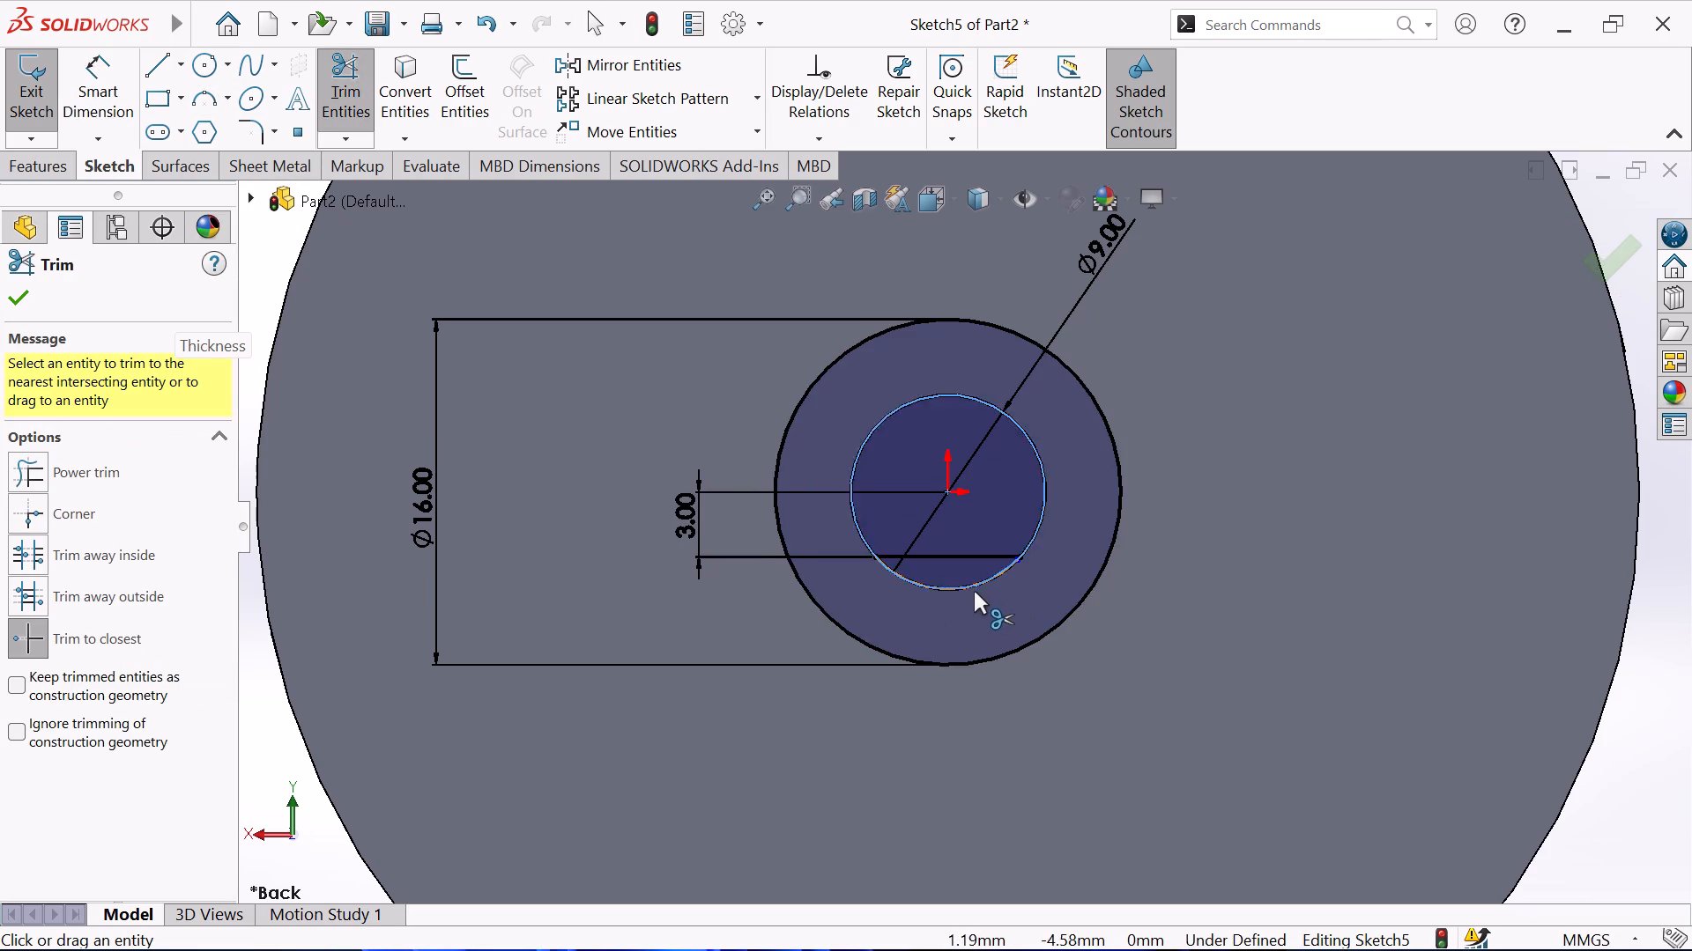
key("Escape")
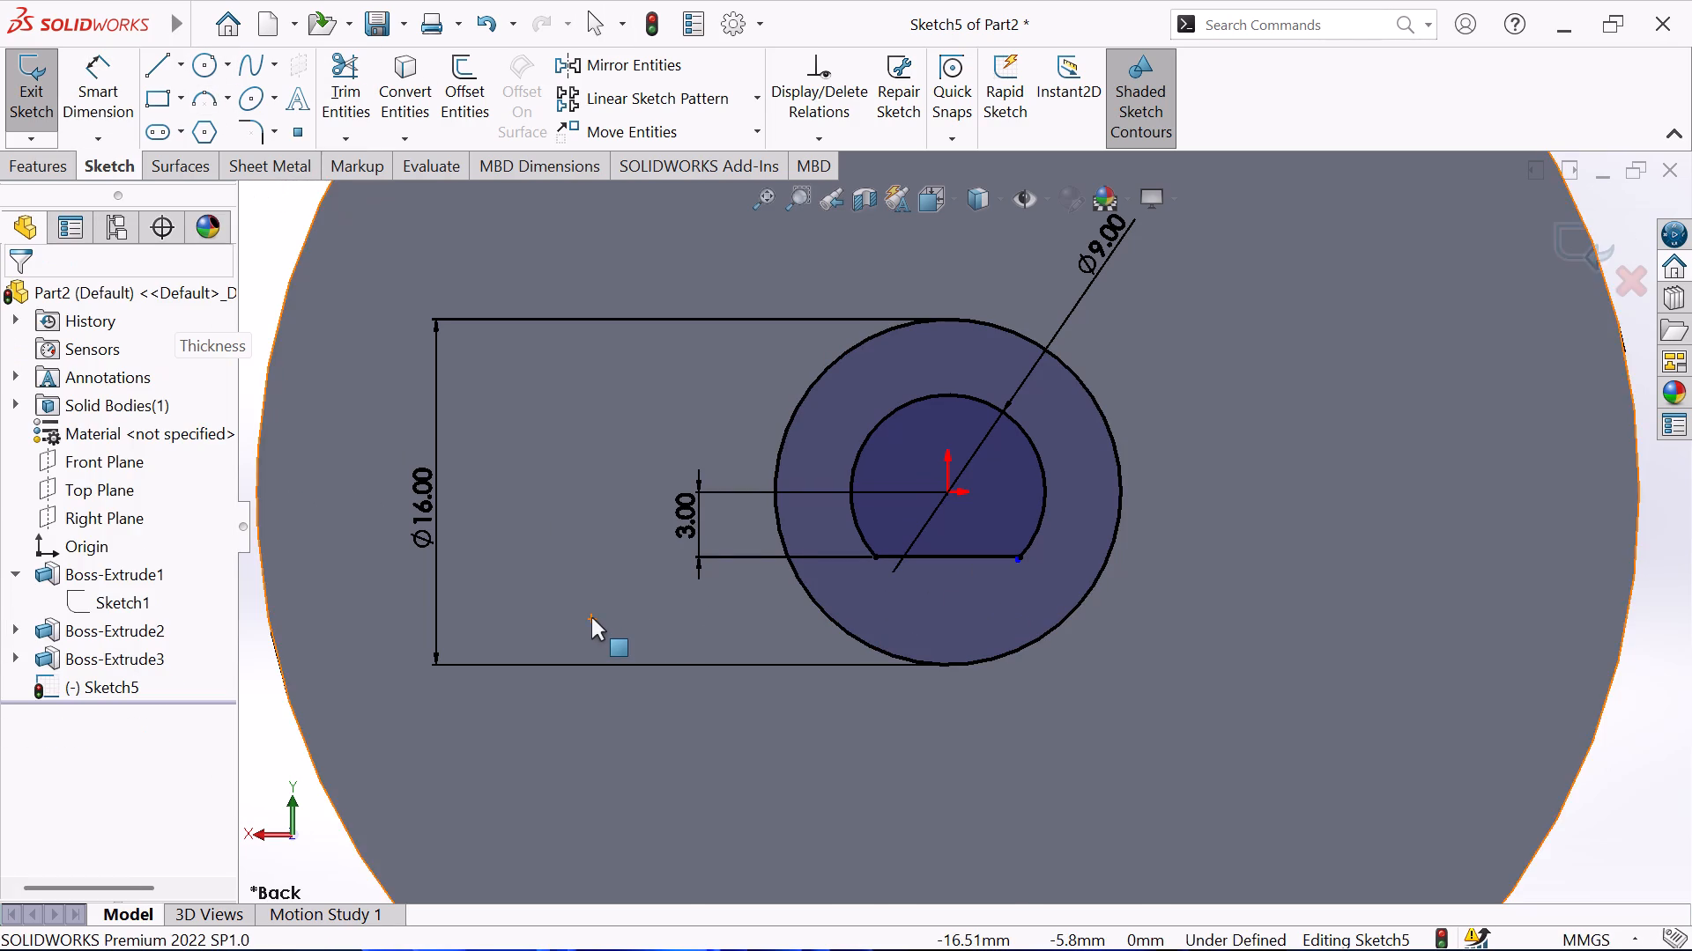
scroll(591, 617, "up", 3)
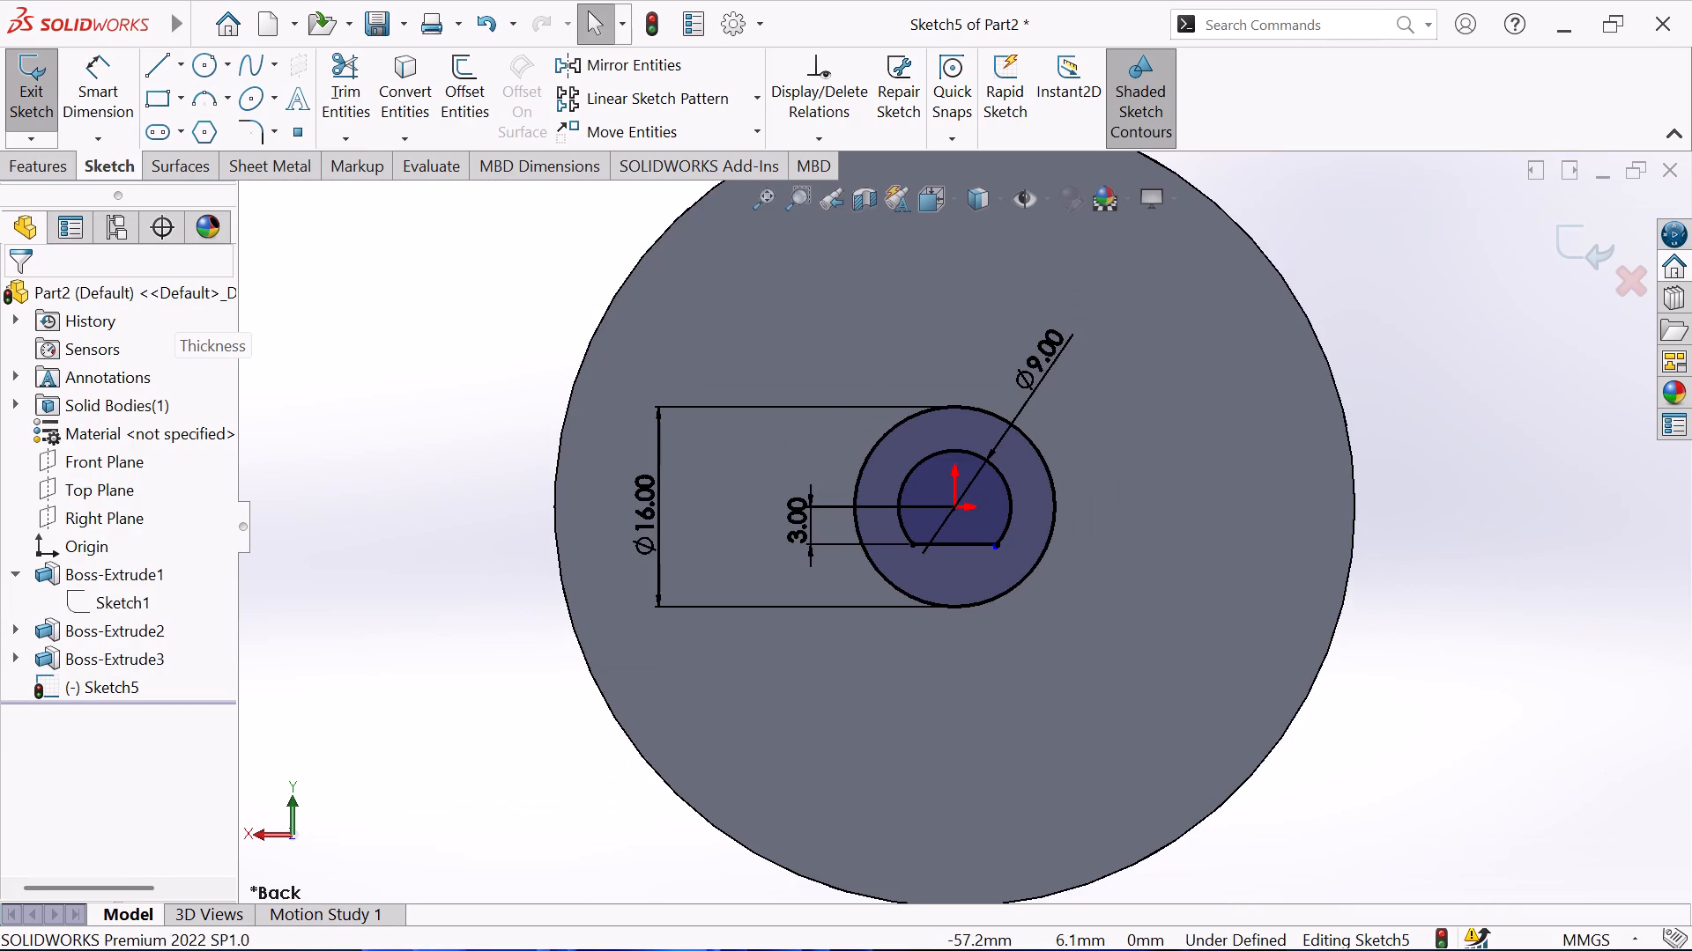
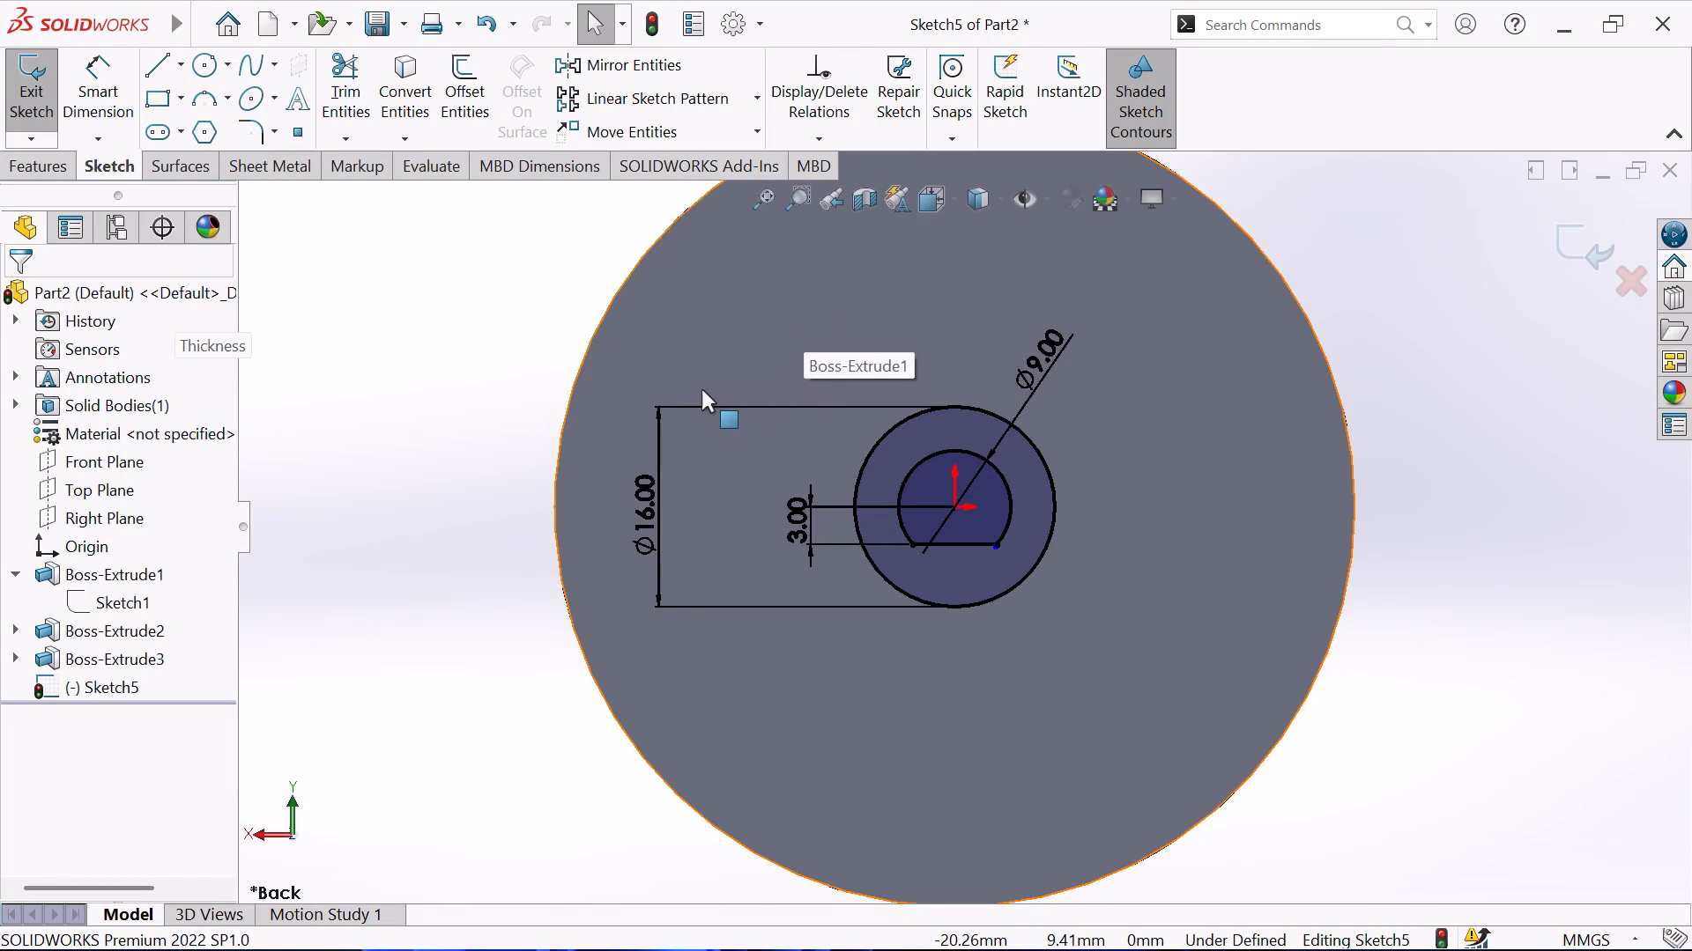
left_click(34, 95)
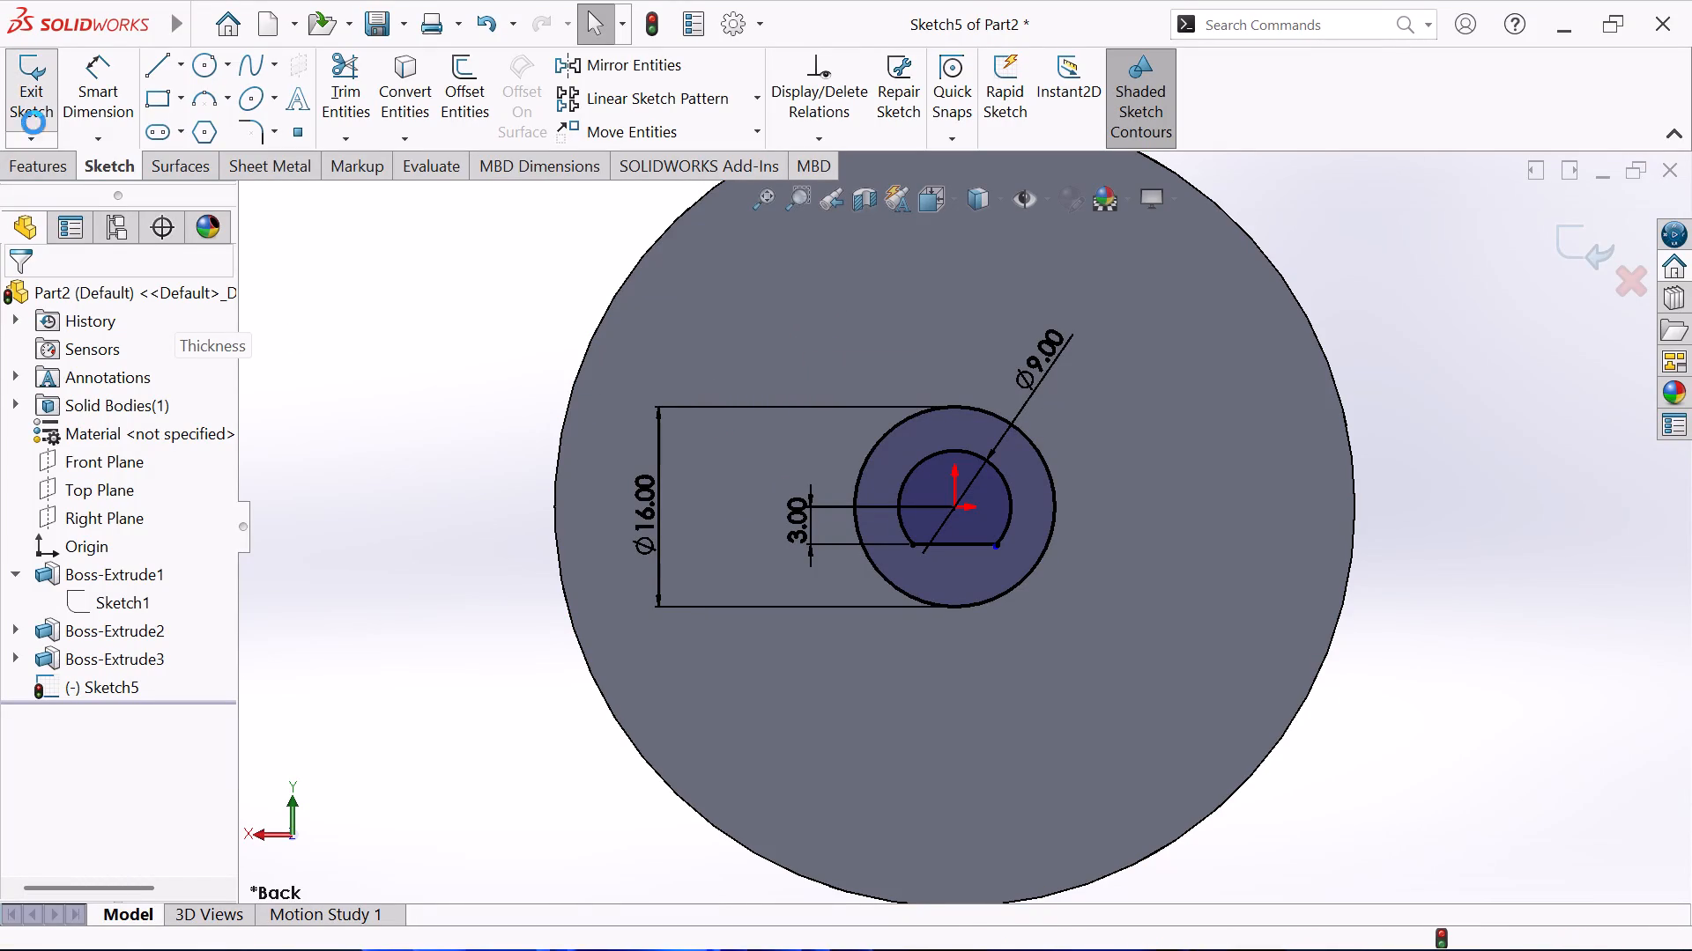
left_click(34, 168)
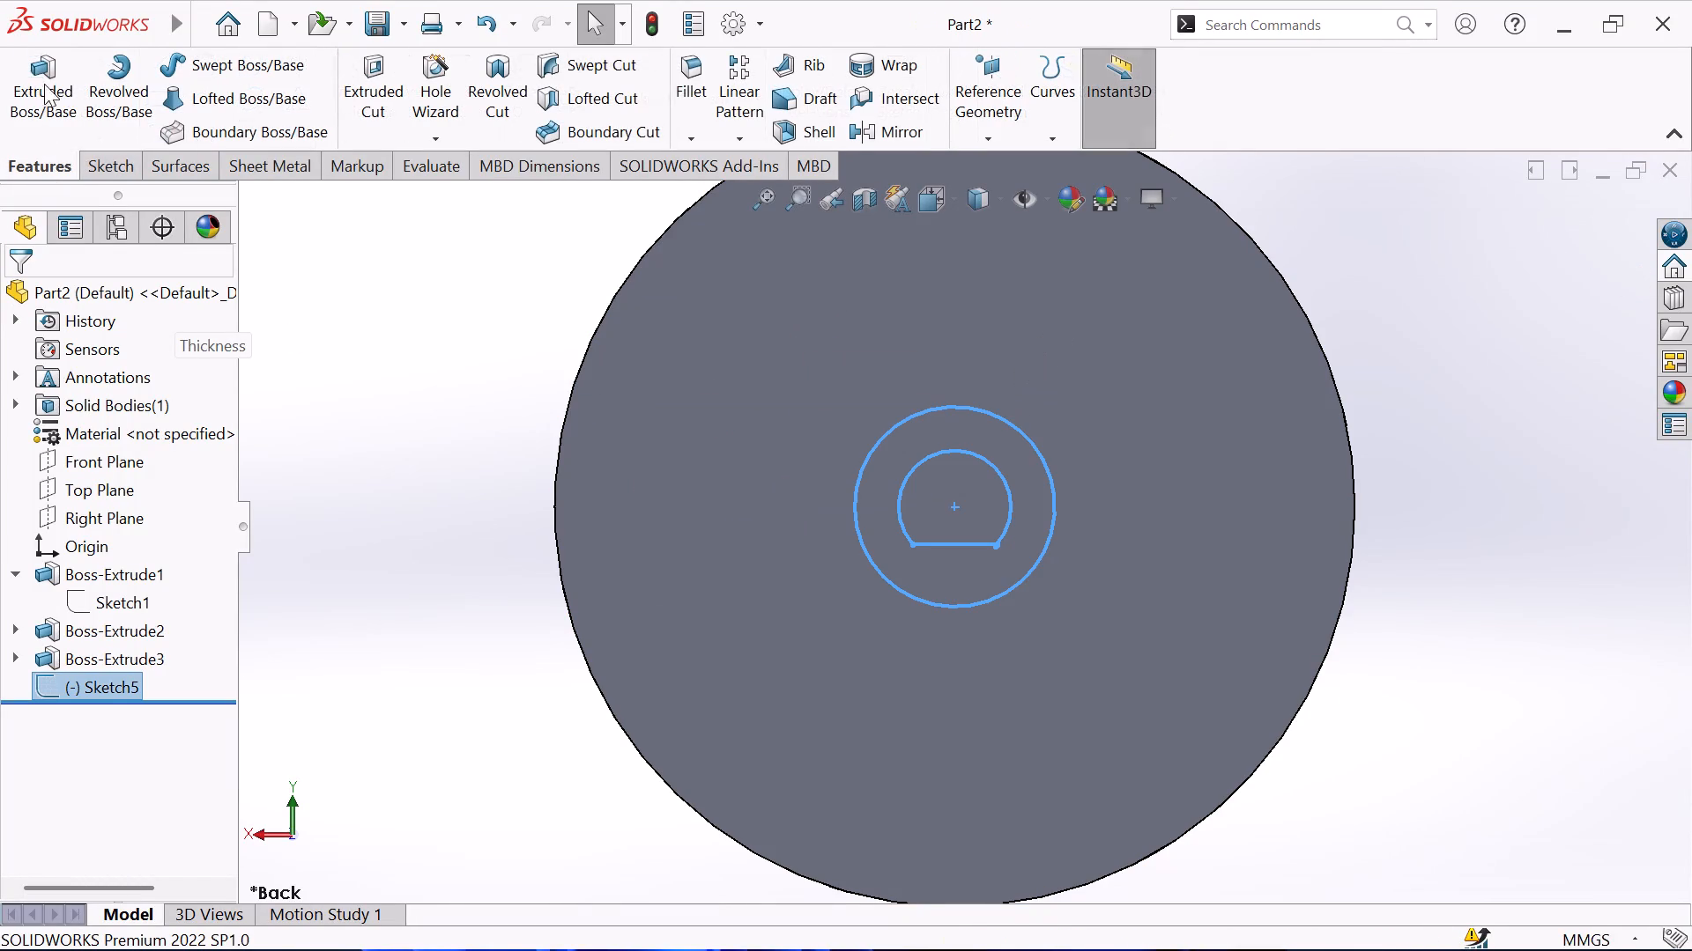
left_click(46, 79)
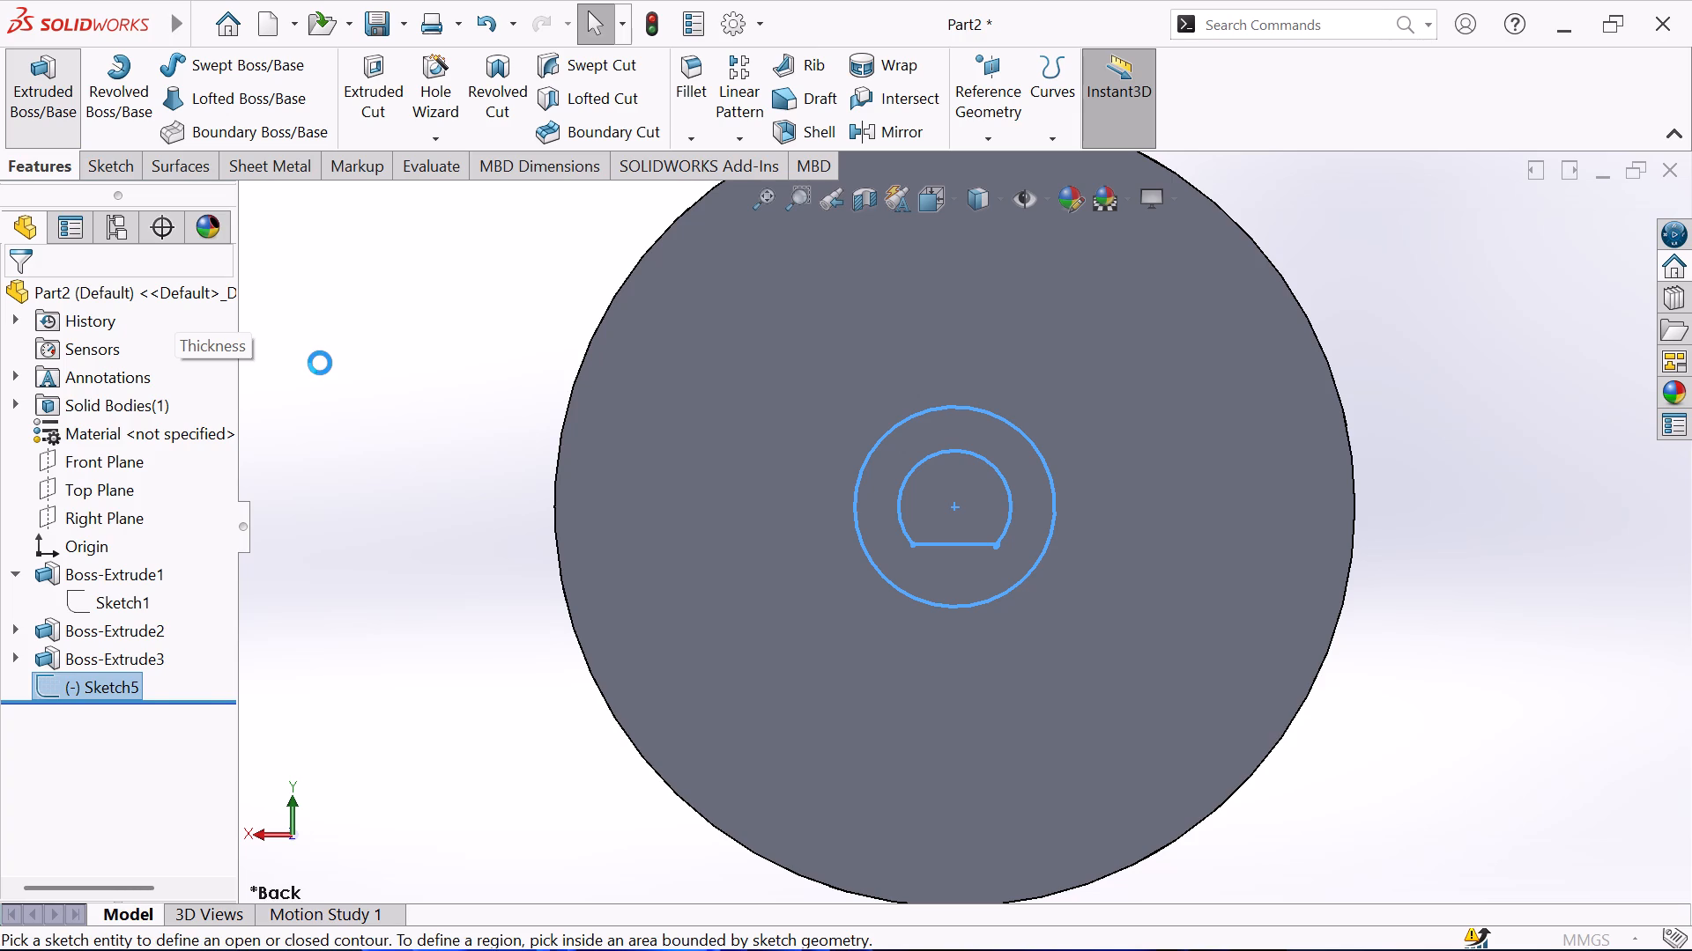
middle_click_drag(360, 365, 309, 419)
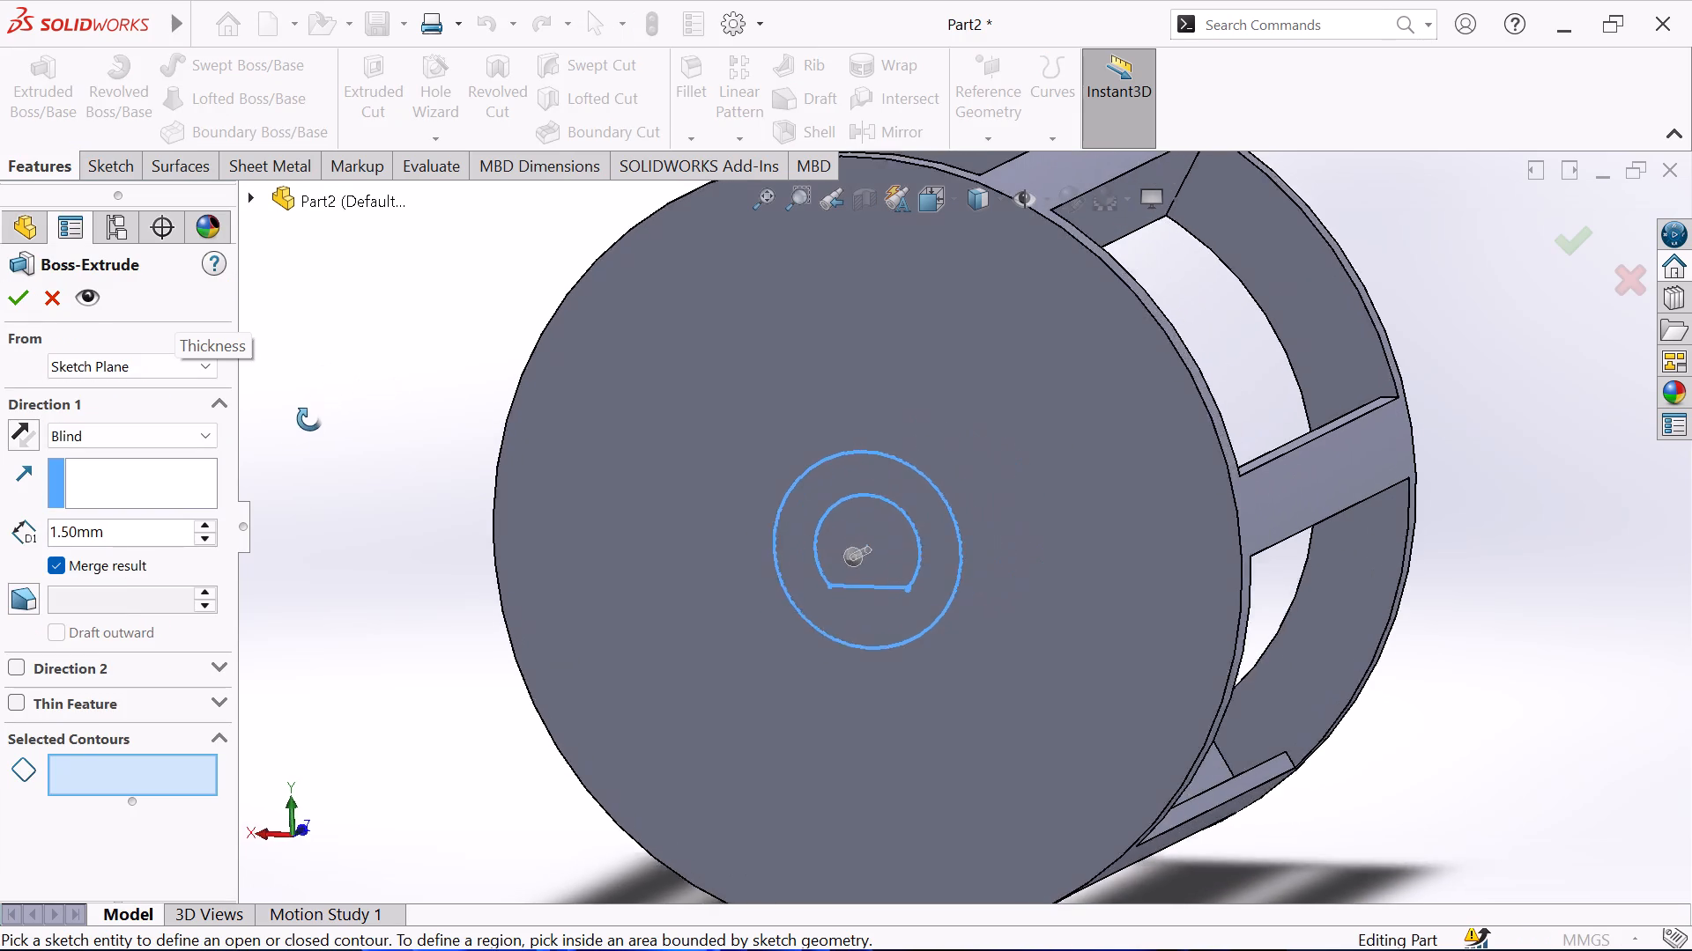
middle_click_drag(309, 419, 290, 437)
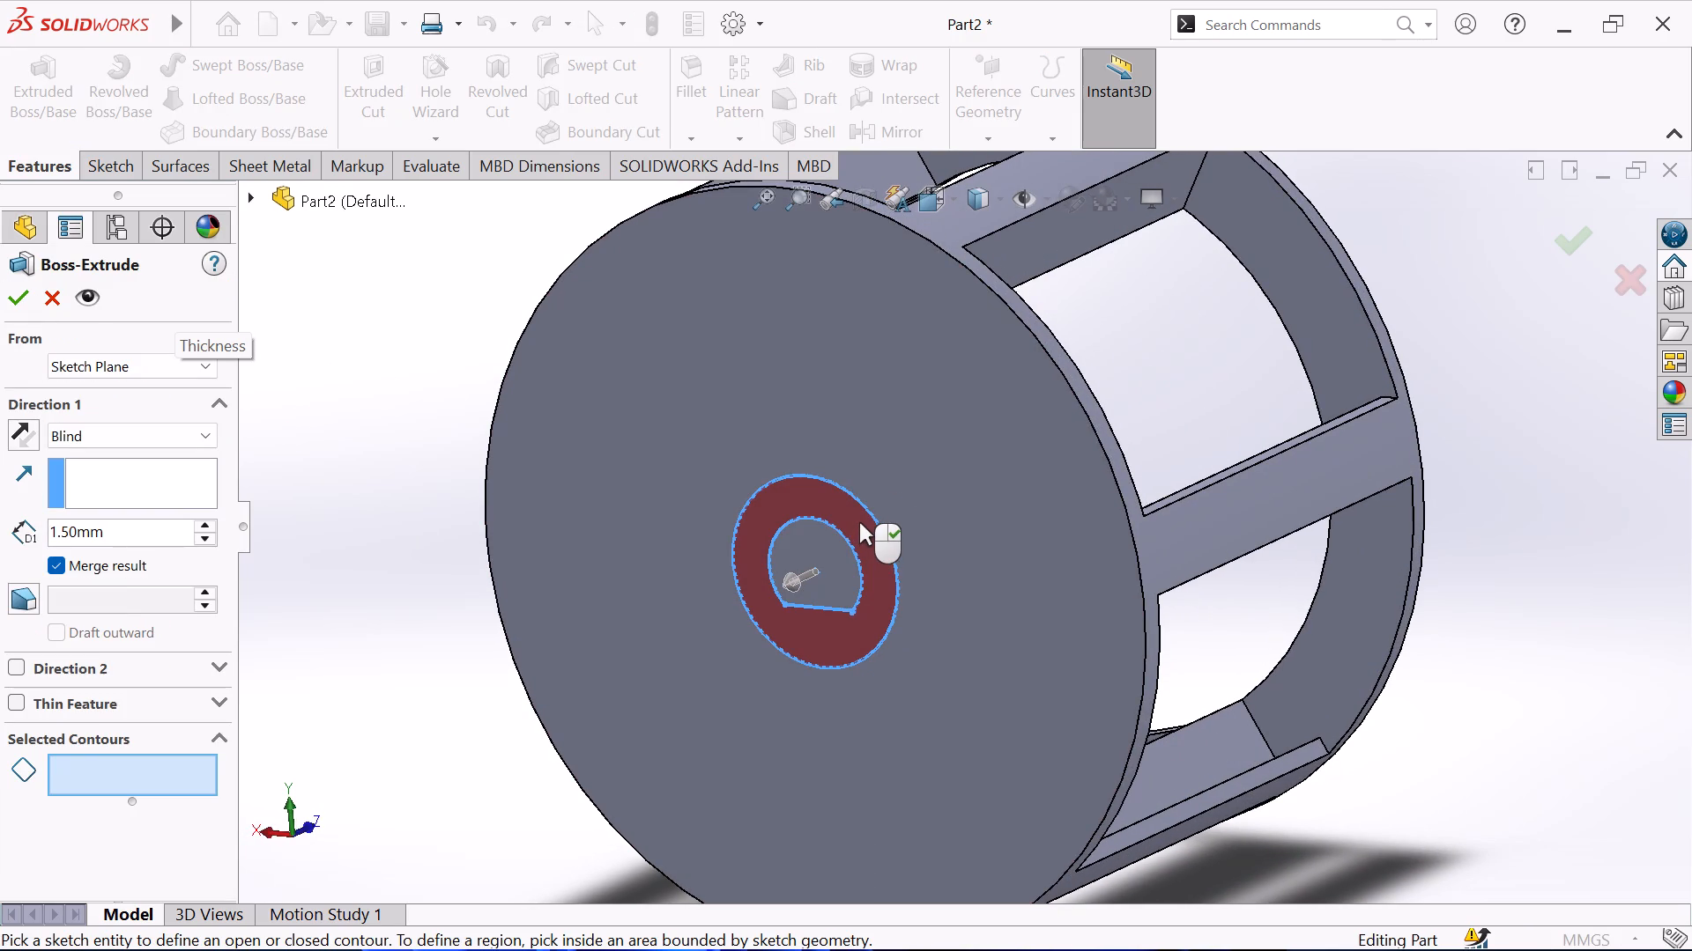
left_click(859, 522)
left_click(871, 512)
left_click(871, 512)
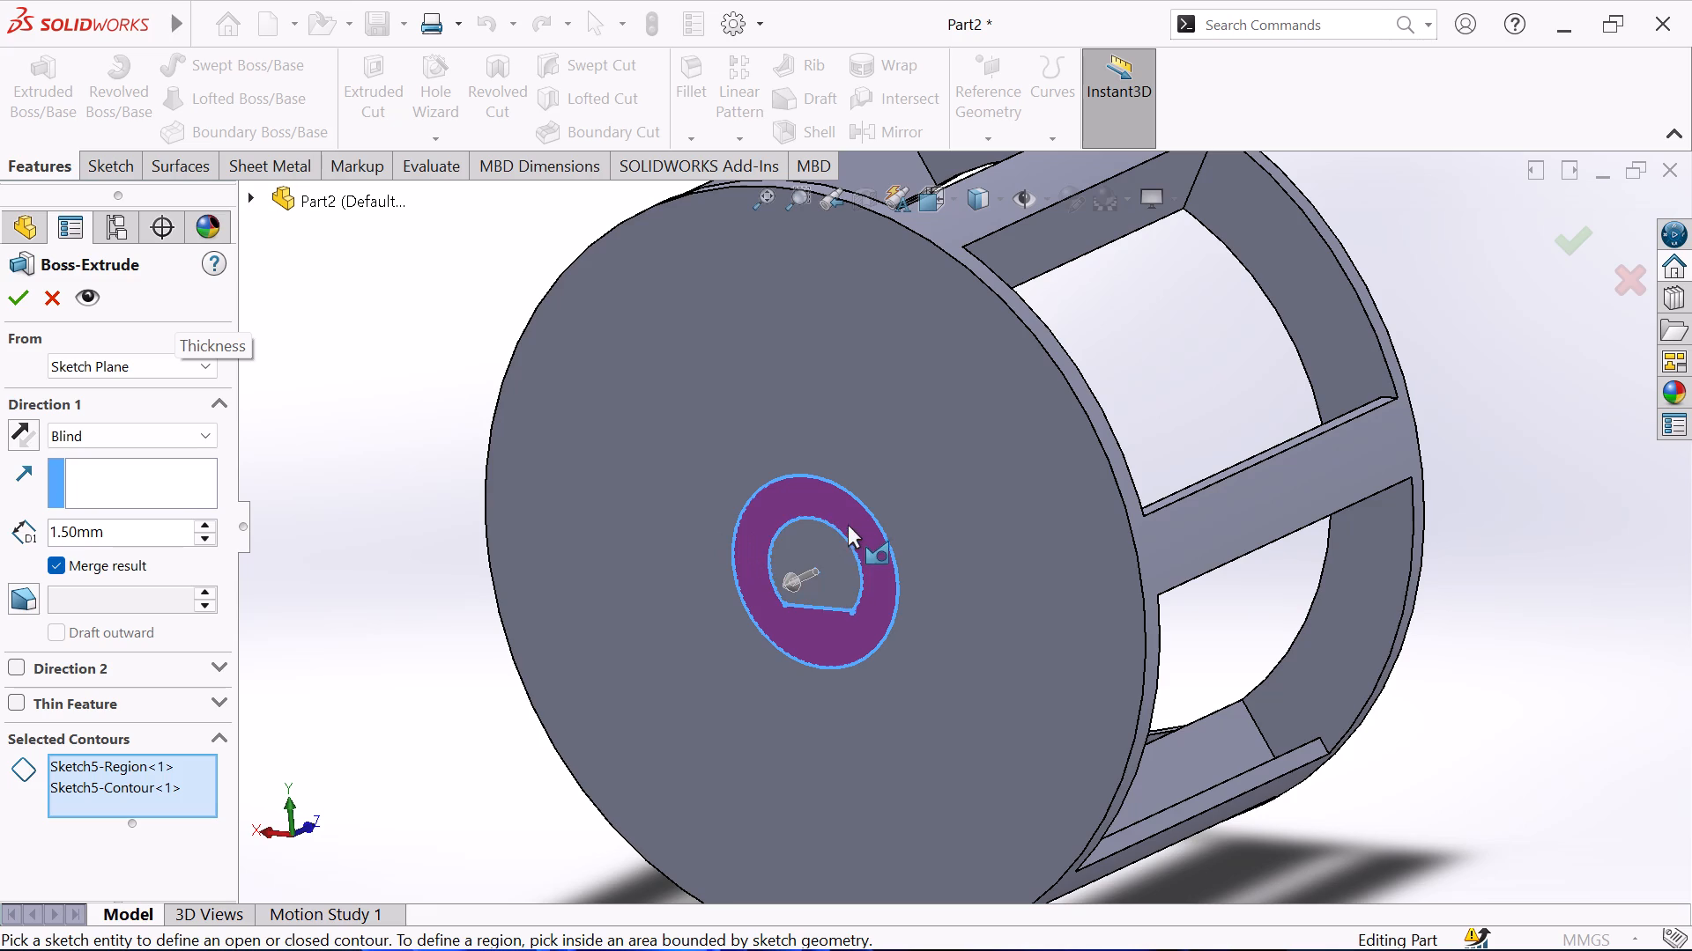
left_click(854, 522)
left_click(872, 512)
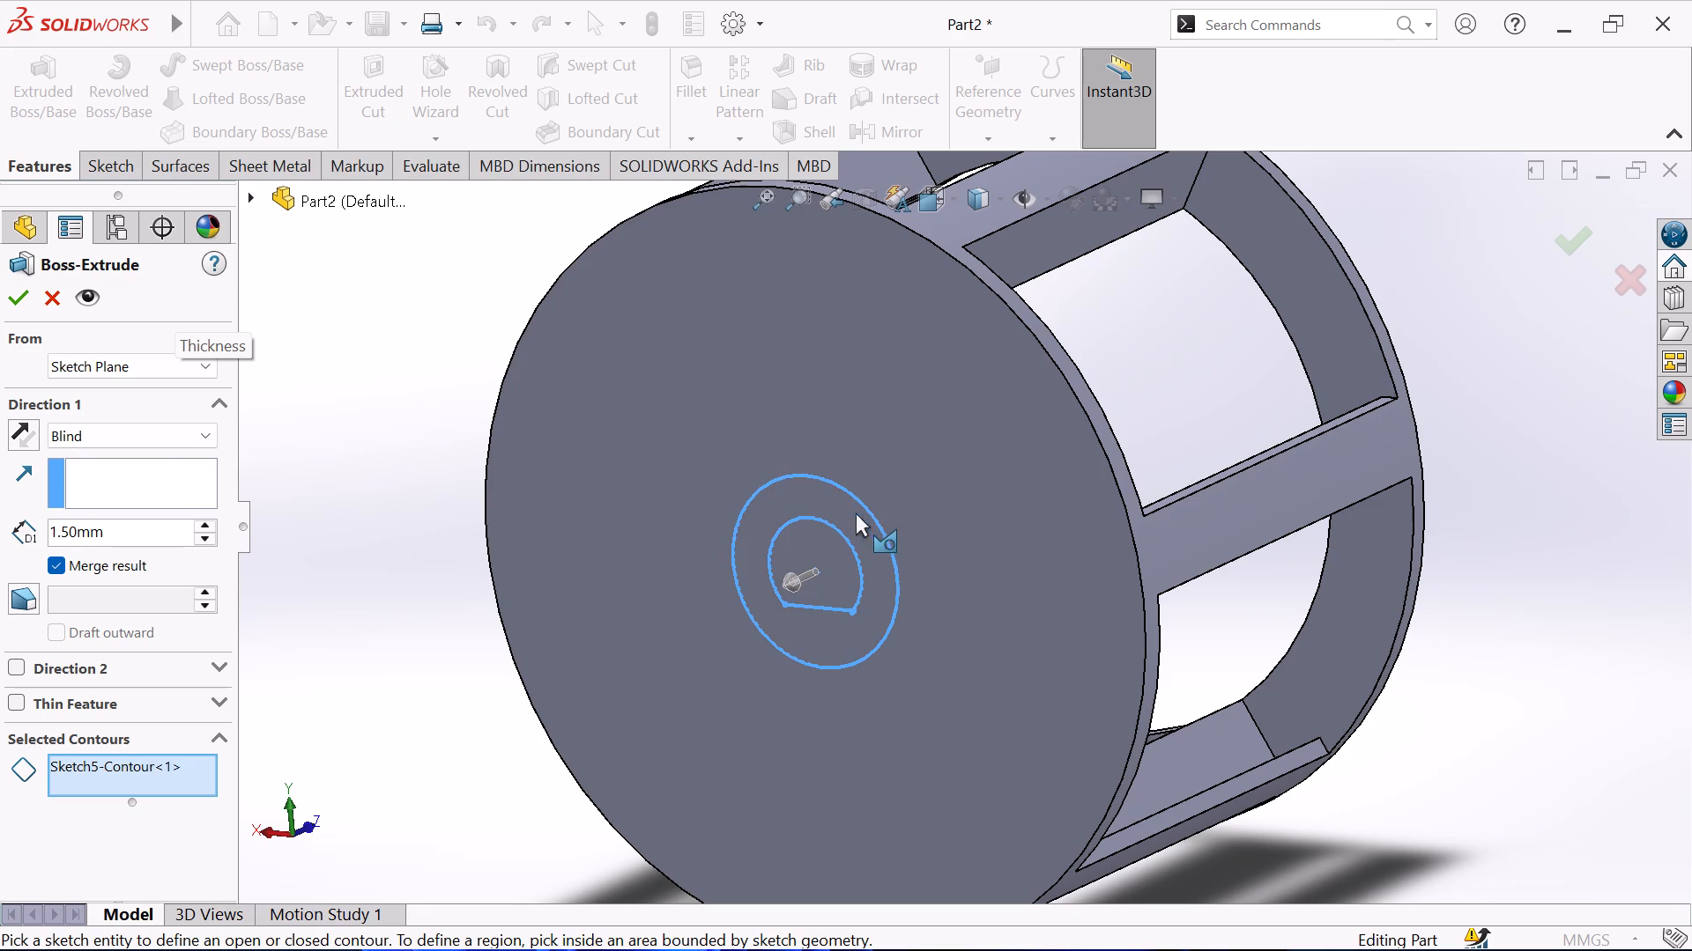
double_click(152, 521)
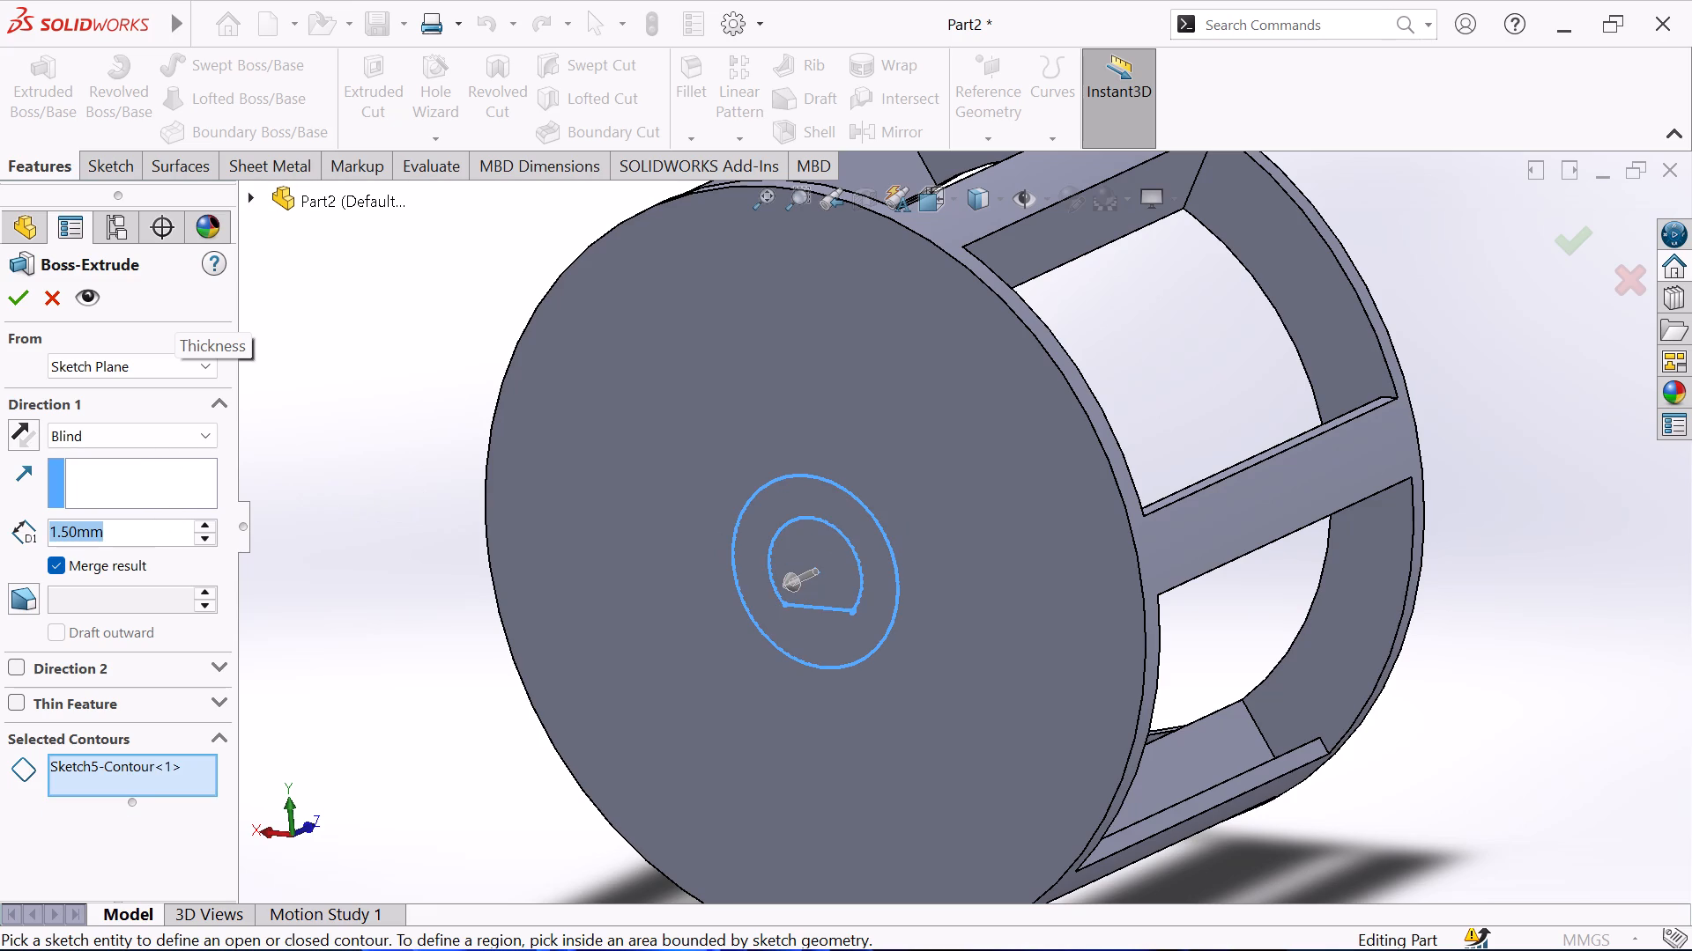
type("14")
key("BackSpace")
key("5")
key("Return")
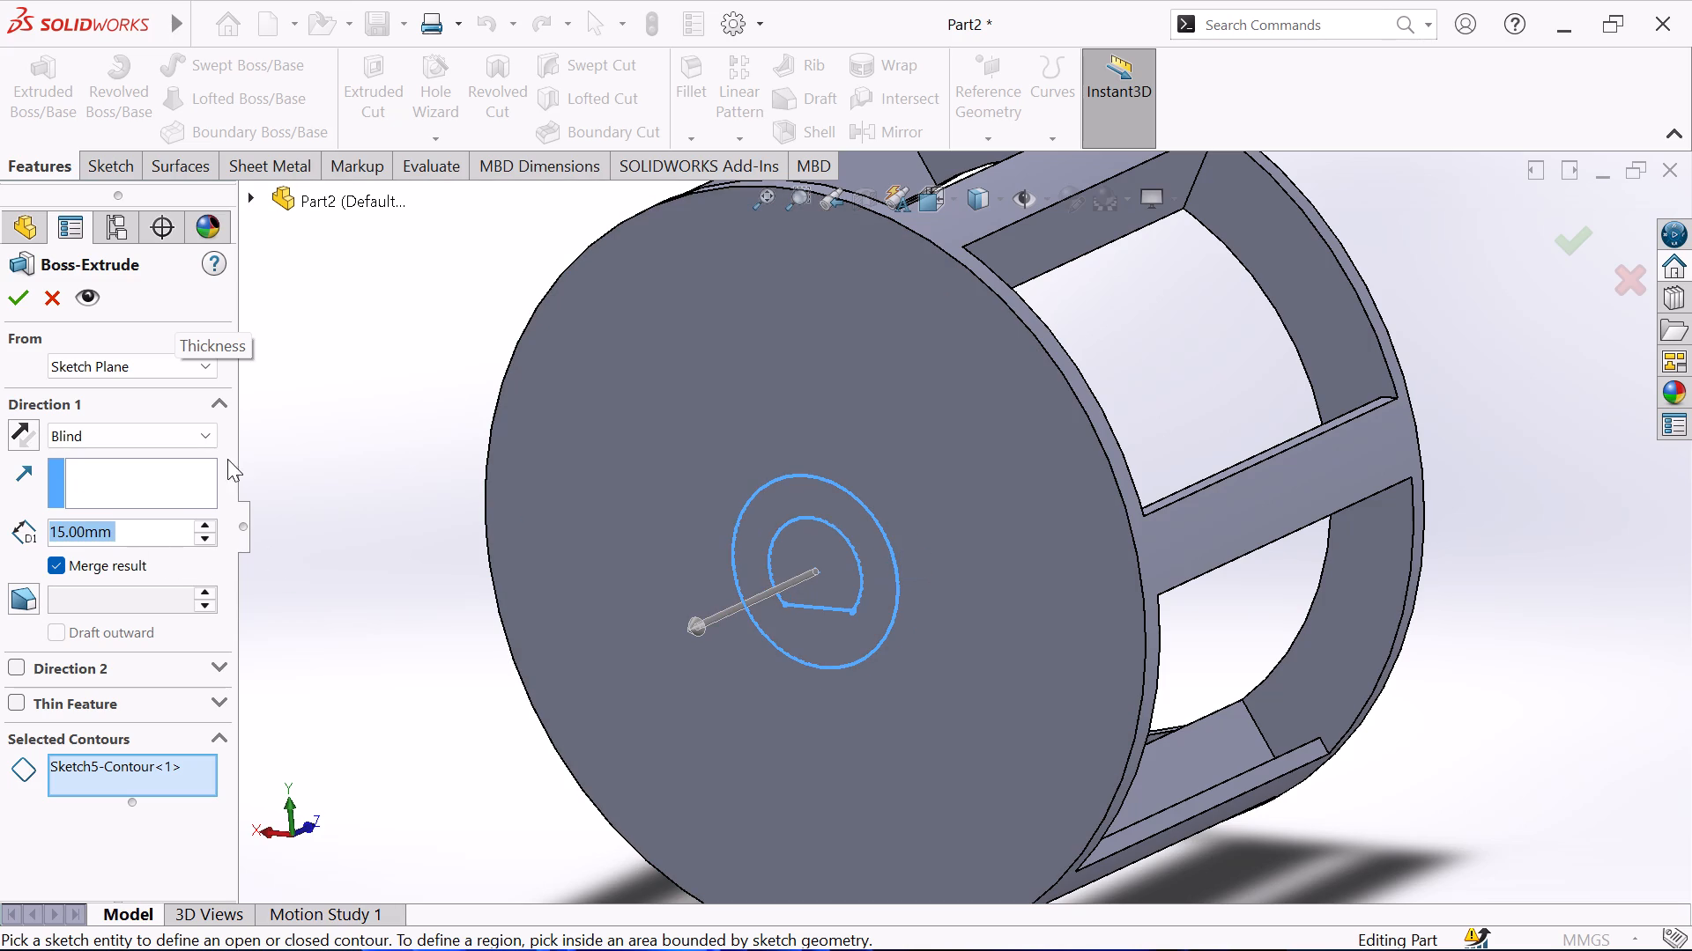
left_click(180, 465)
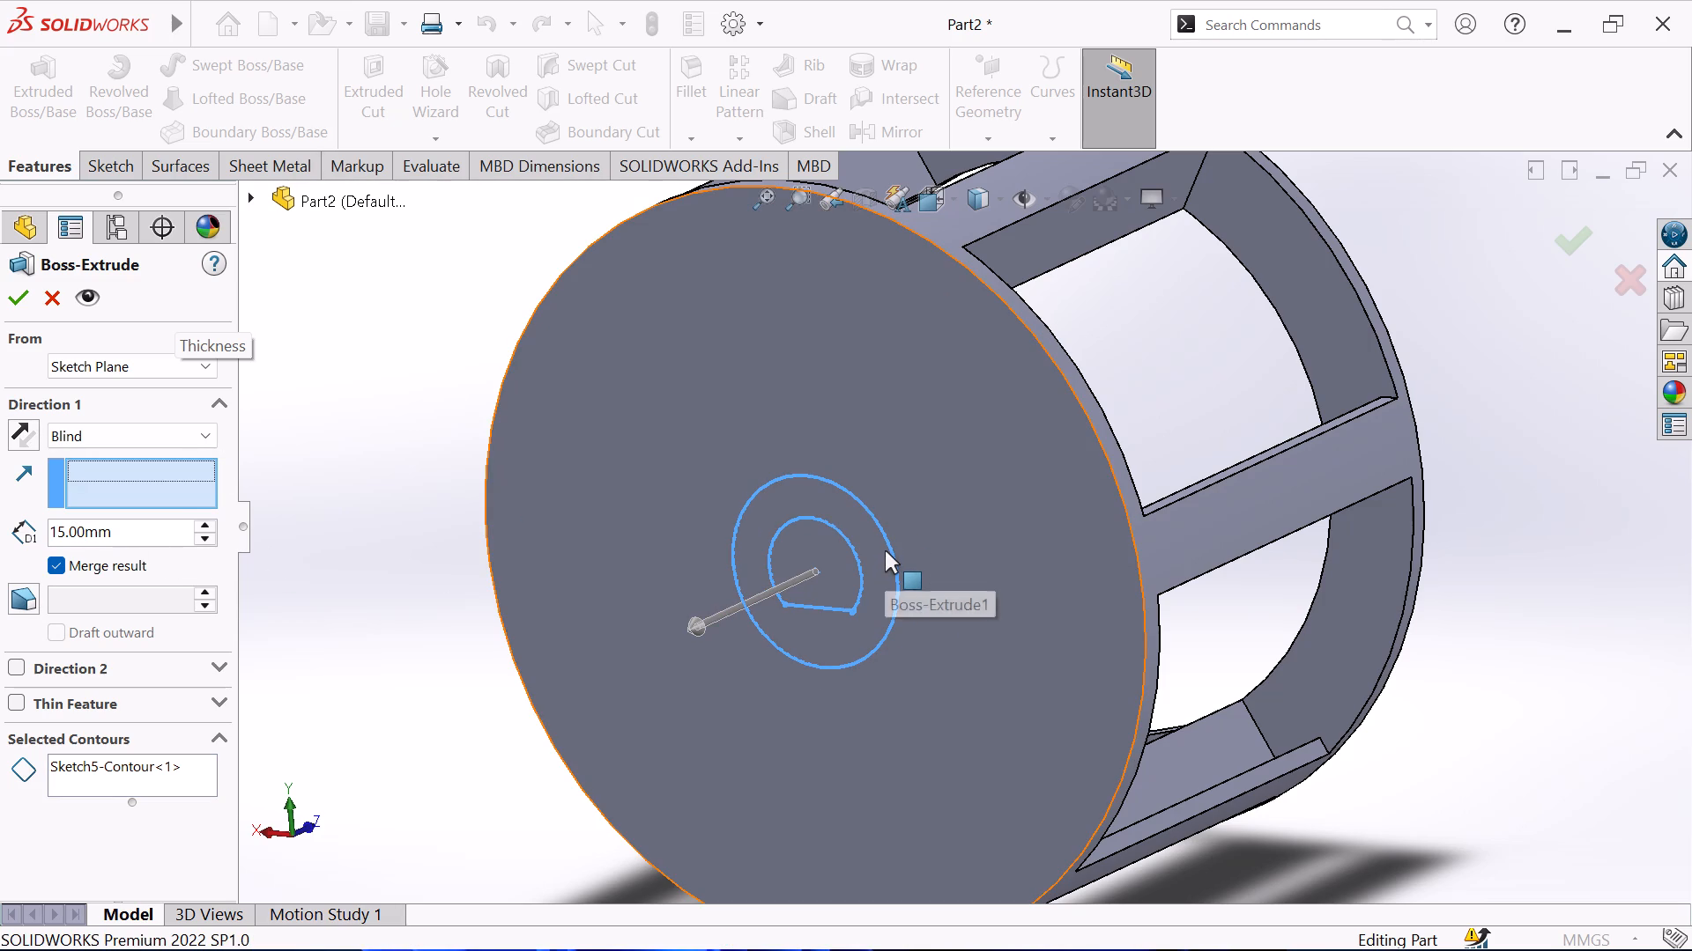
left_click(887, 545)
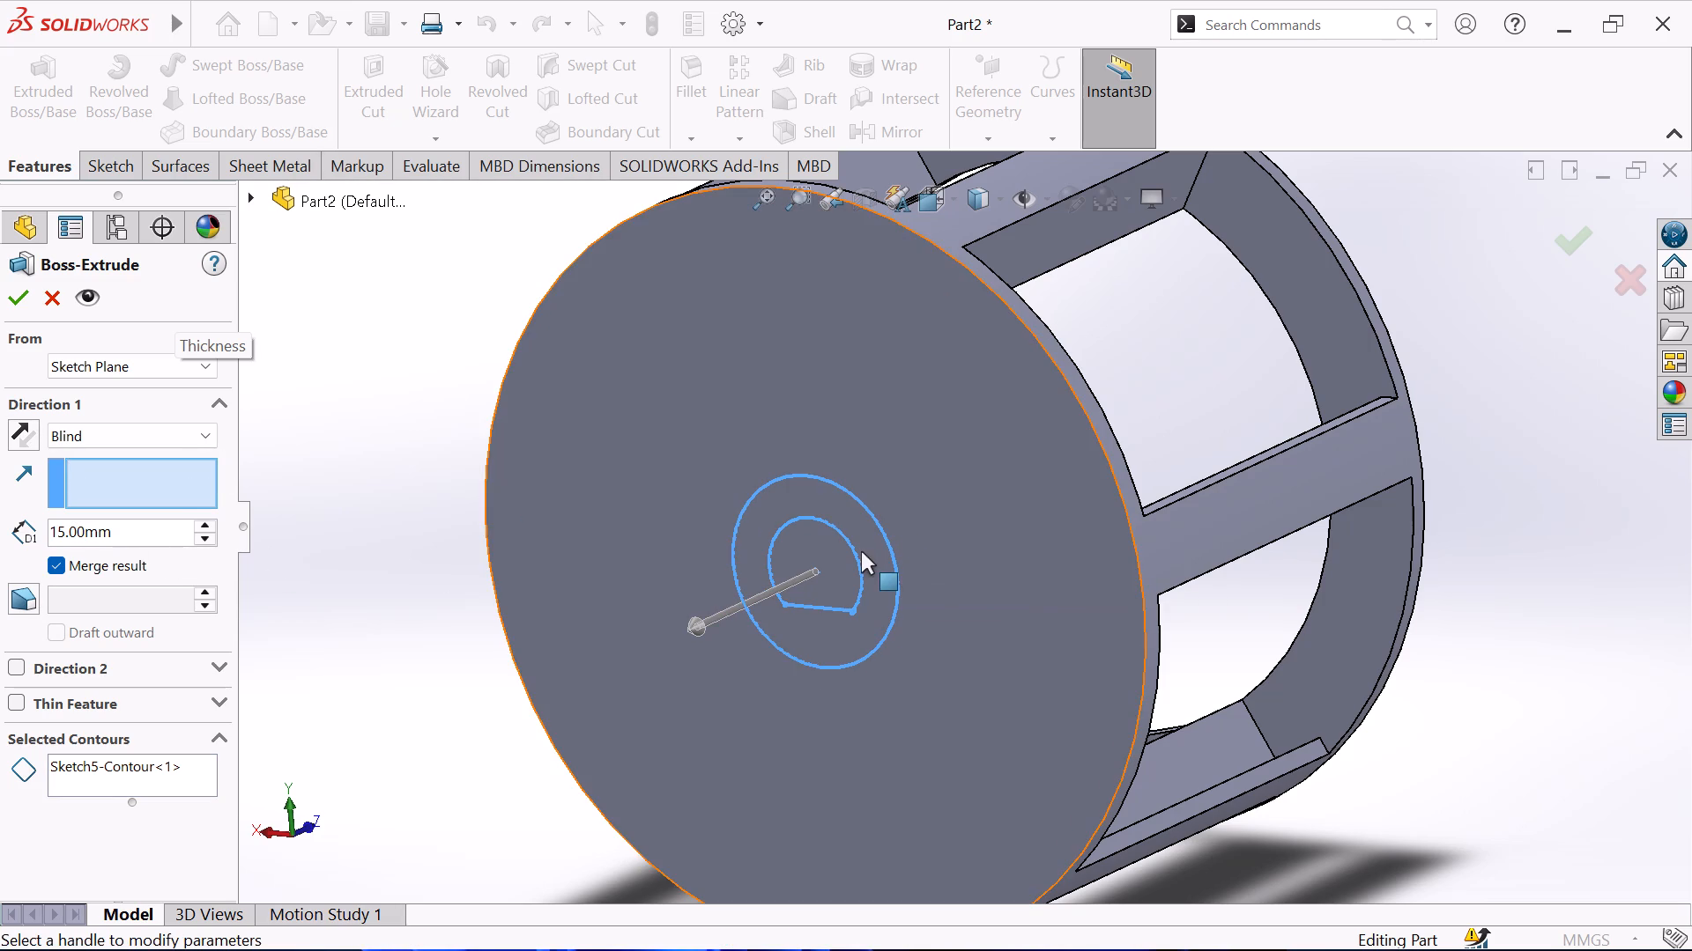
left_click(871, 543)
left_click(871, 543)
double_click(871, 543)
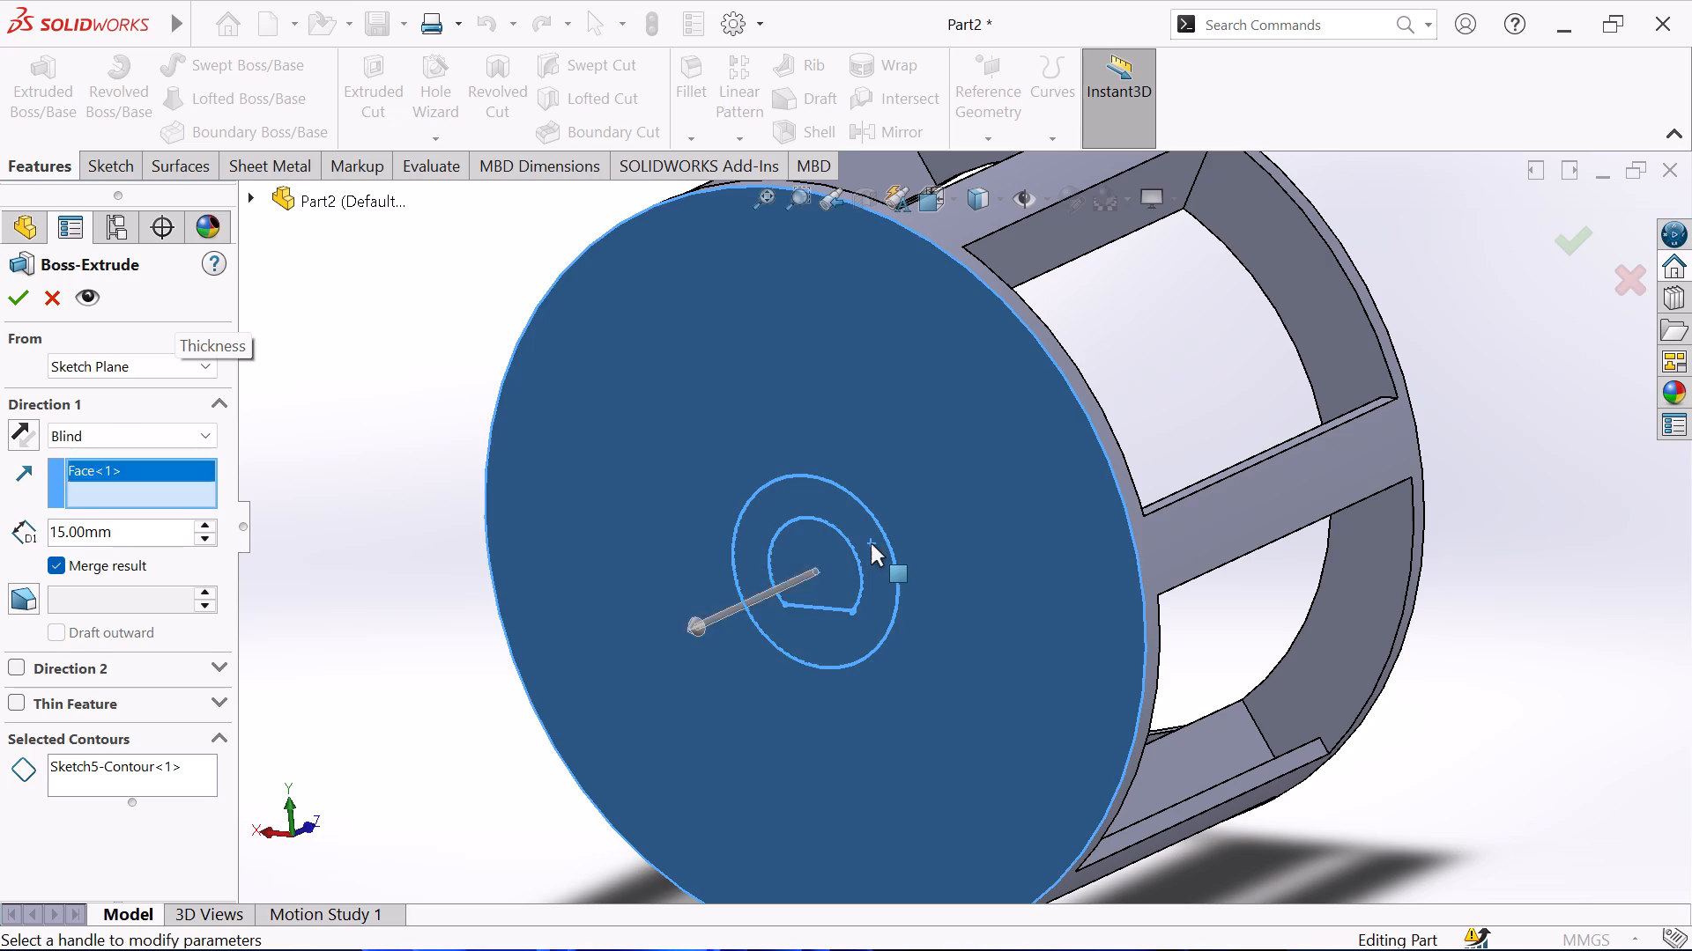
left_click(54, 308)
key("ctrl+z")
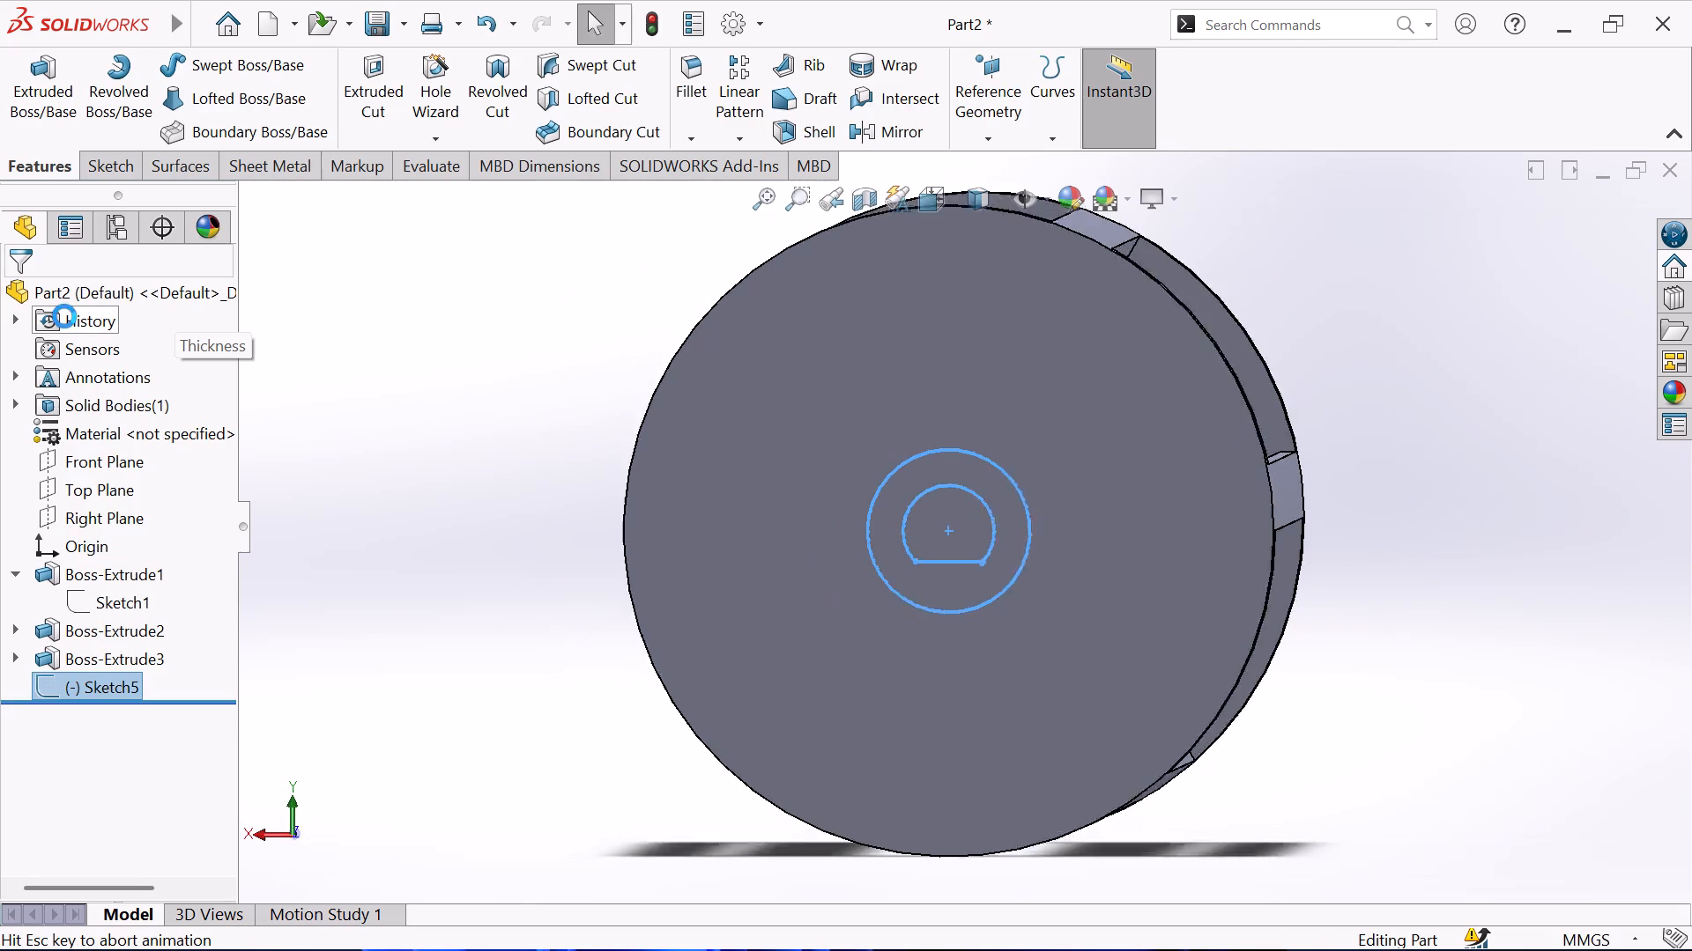
Extrude the ring region between the 16 mm circle and the D-shaped profile 15 mm outward from the disc.
left_click(48, 164)
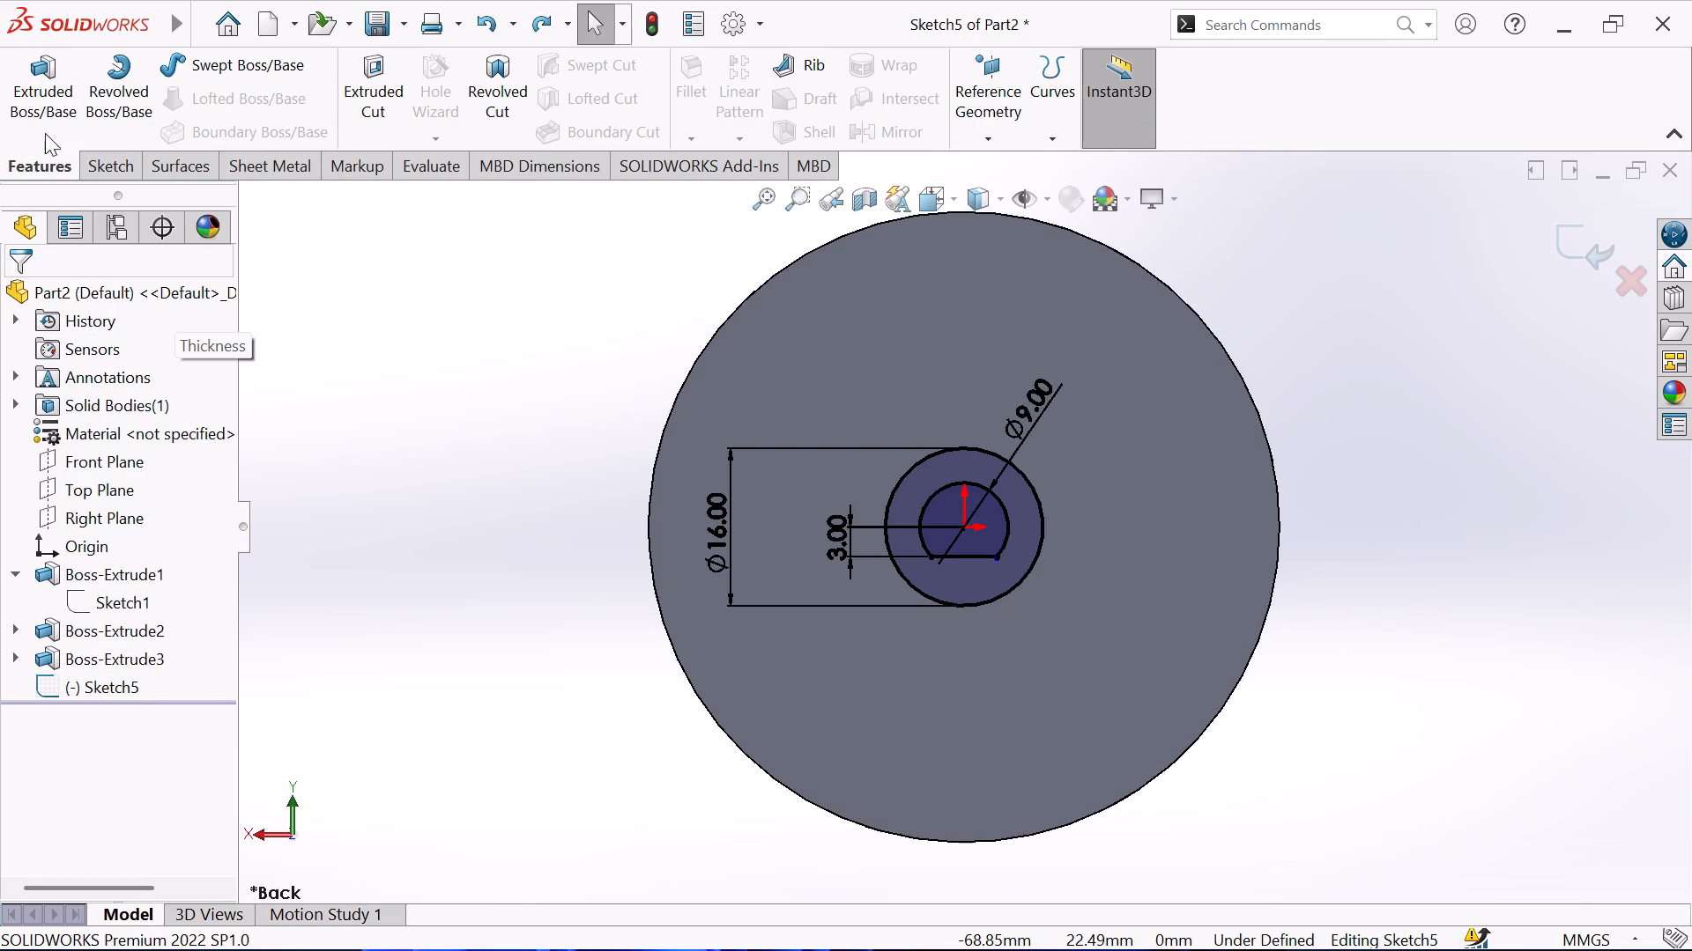
left_click(37, 94)
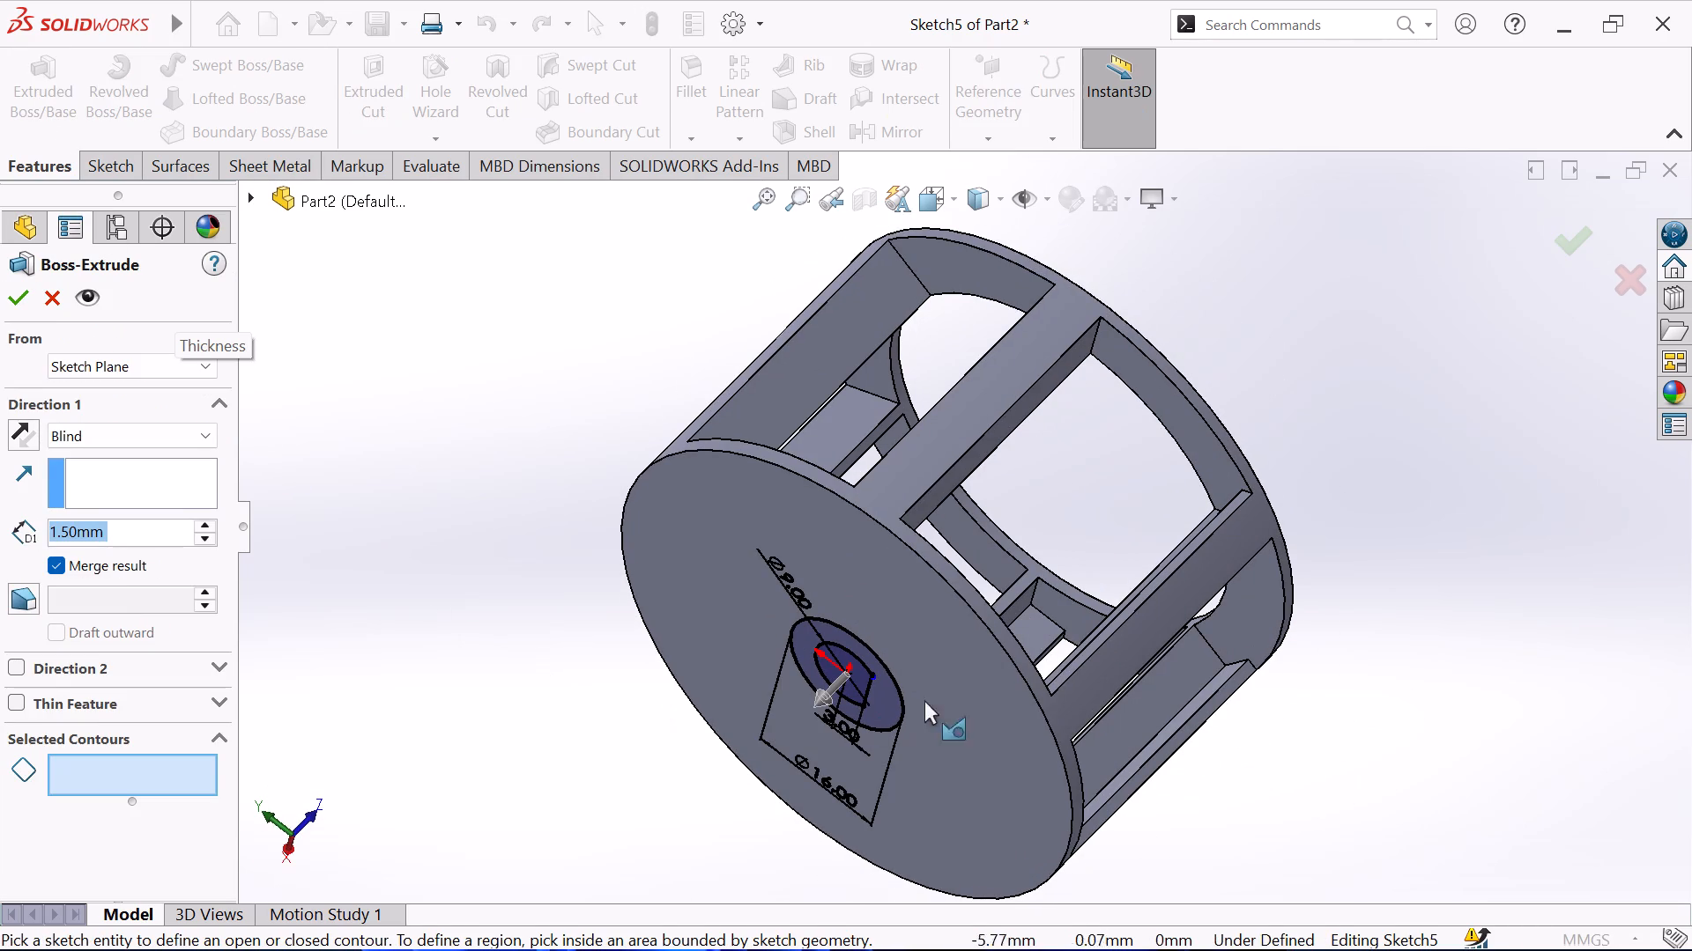
left_click(879, 660)
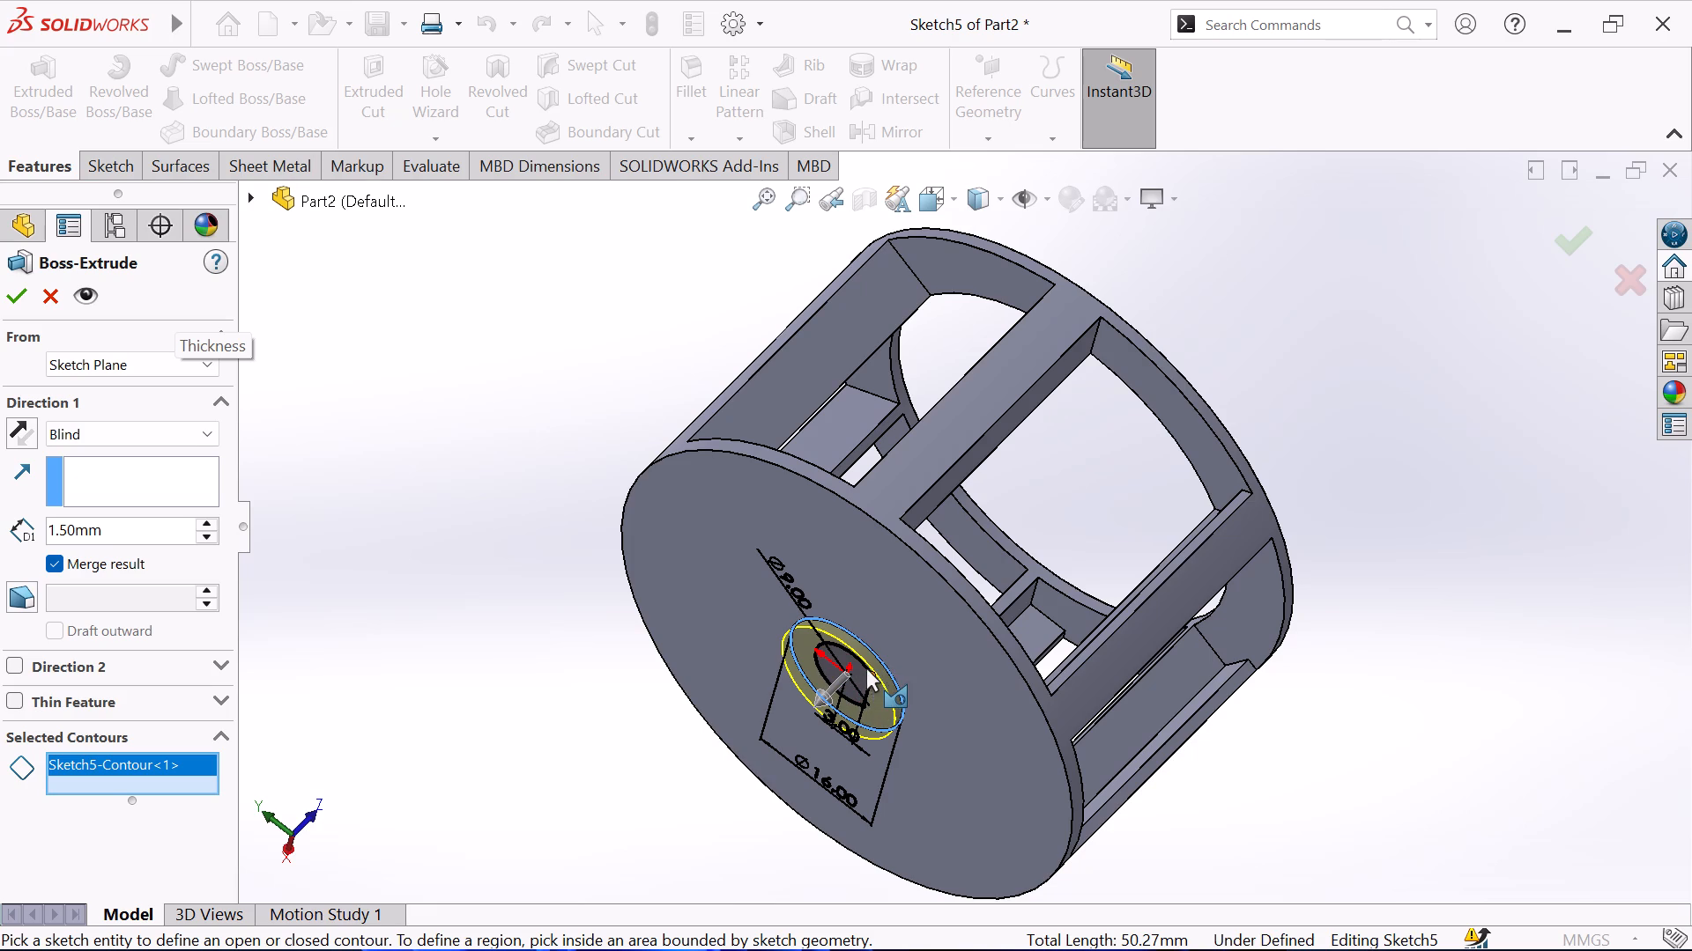
left_click(866, 667)
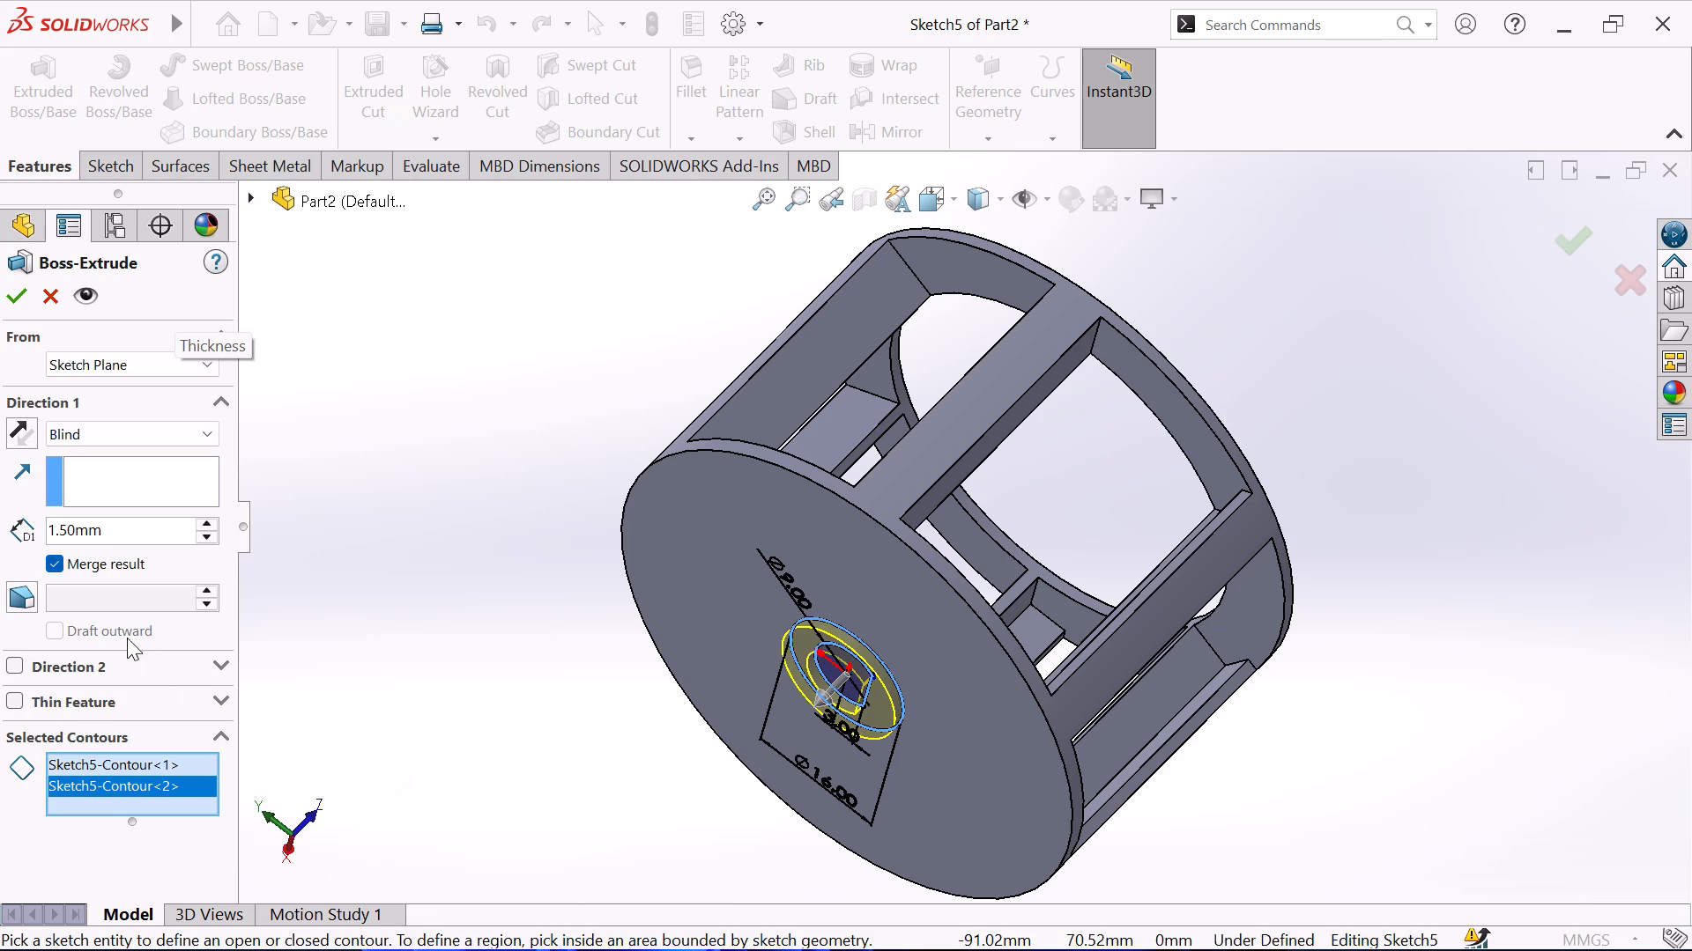
double_click(131, 541)
type("15")
key("Return")
key("Return")
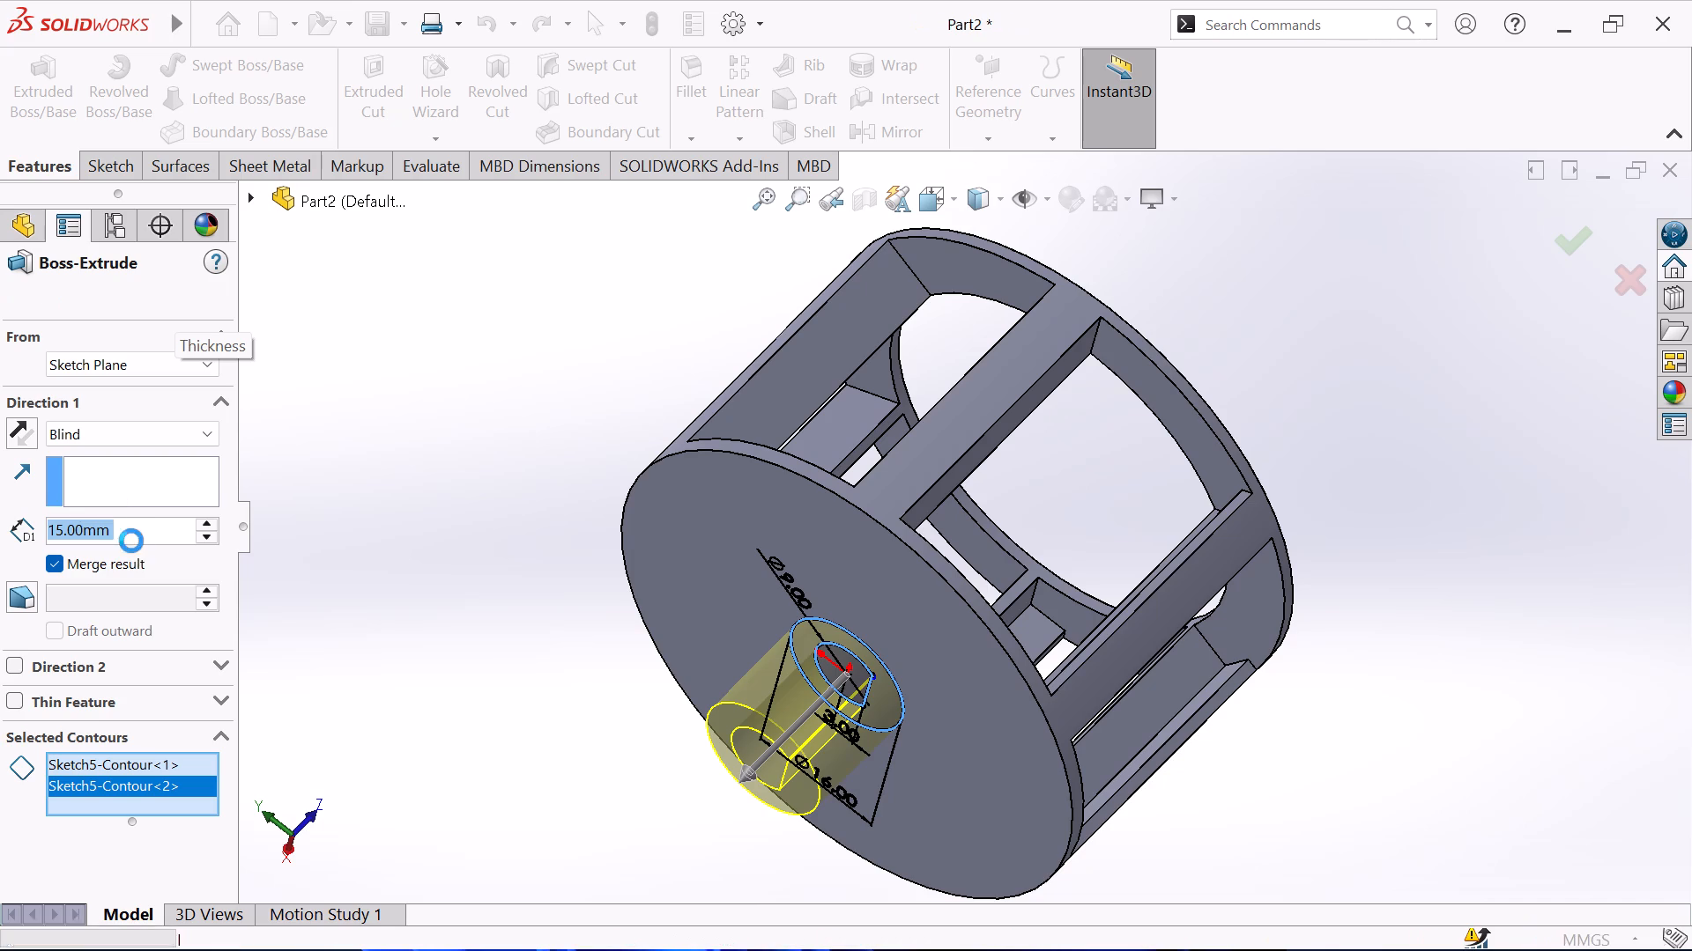
key("Escape")
Start a sketch on the disc face inside the boss bore and convert the face's D-shaped outline into sketch entities.
middle_click_drag(471, 507, 558, 402)
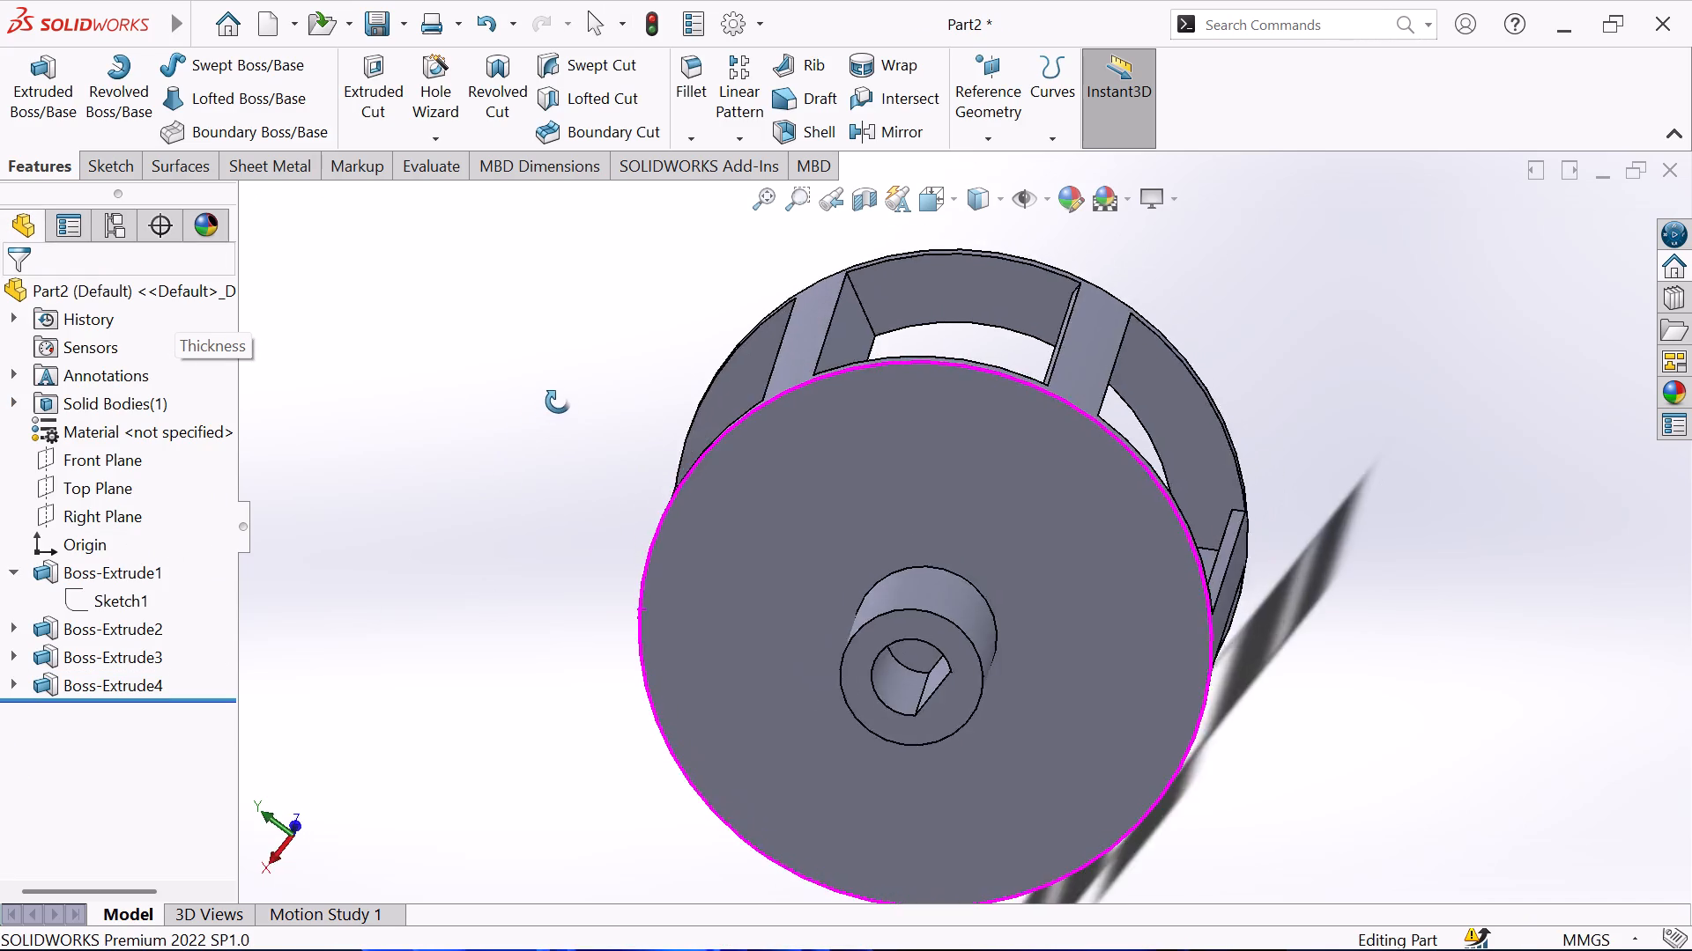
middle_click_drag(558, 402, 582, 359)
left_click(939, 645)
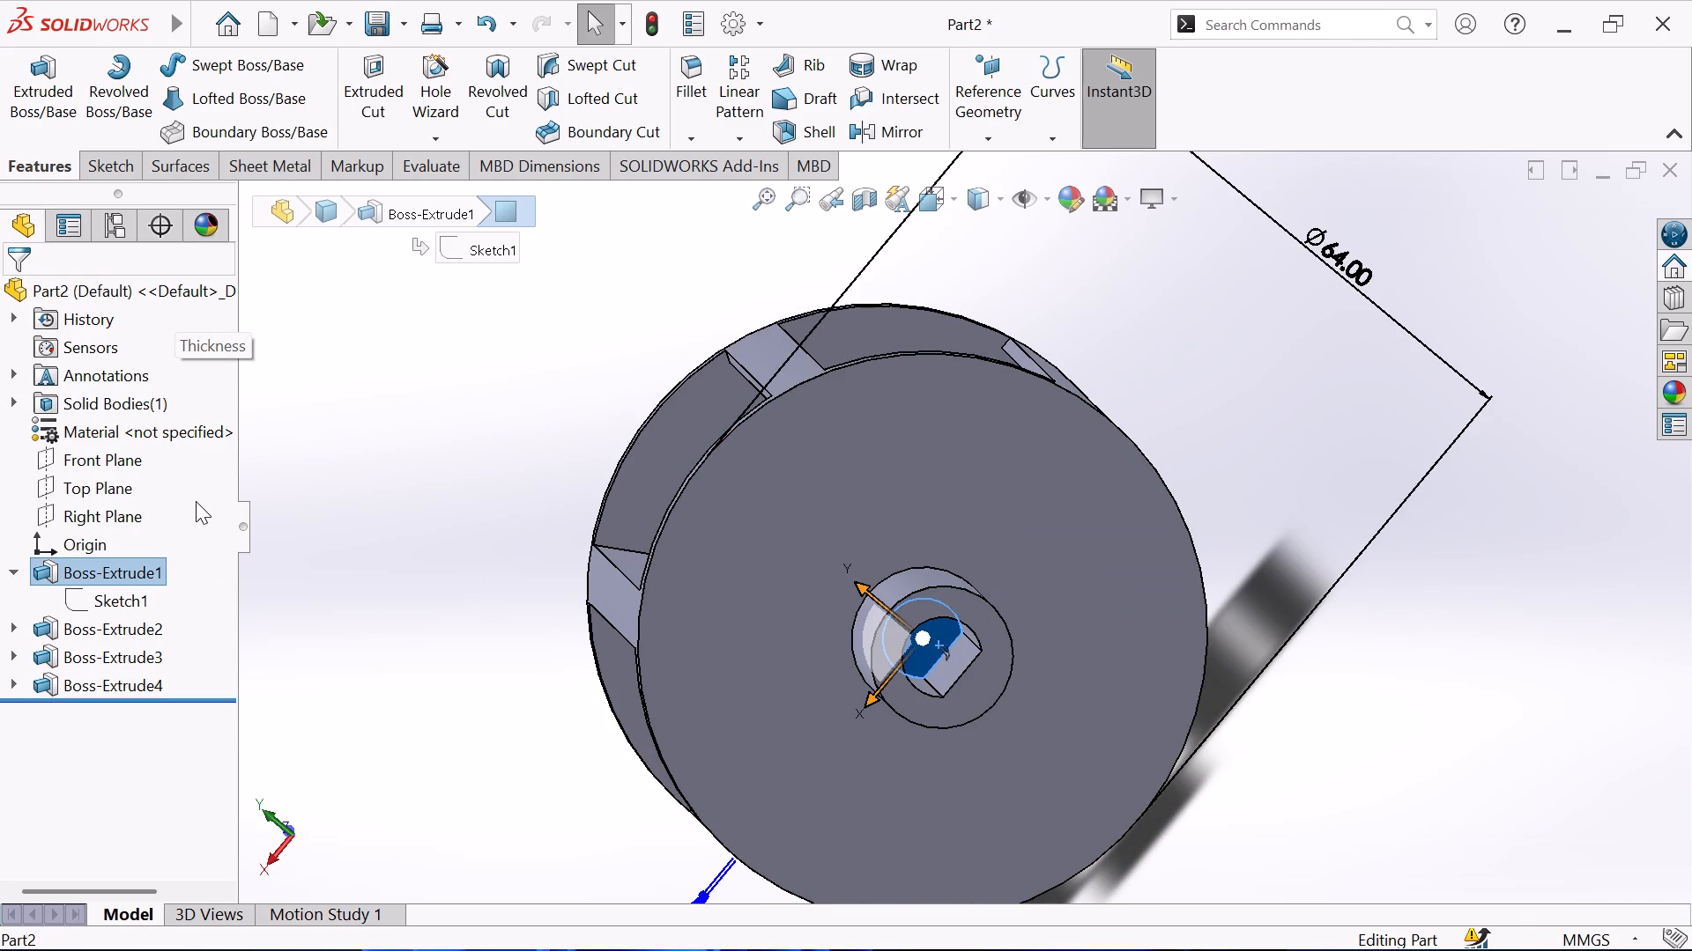
left_click(116, 169)
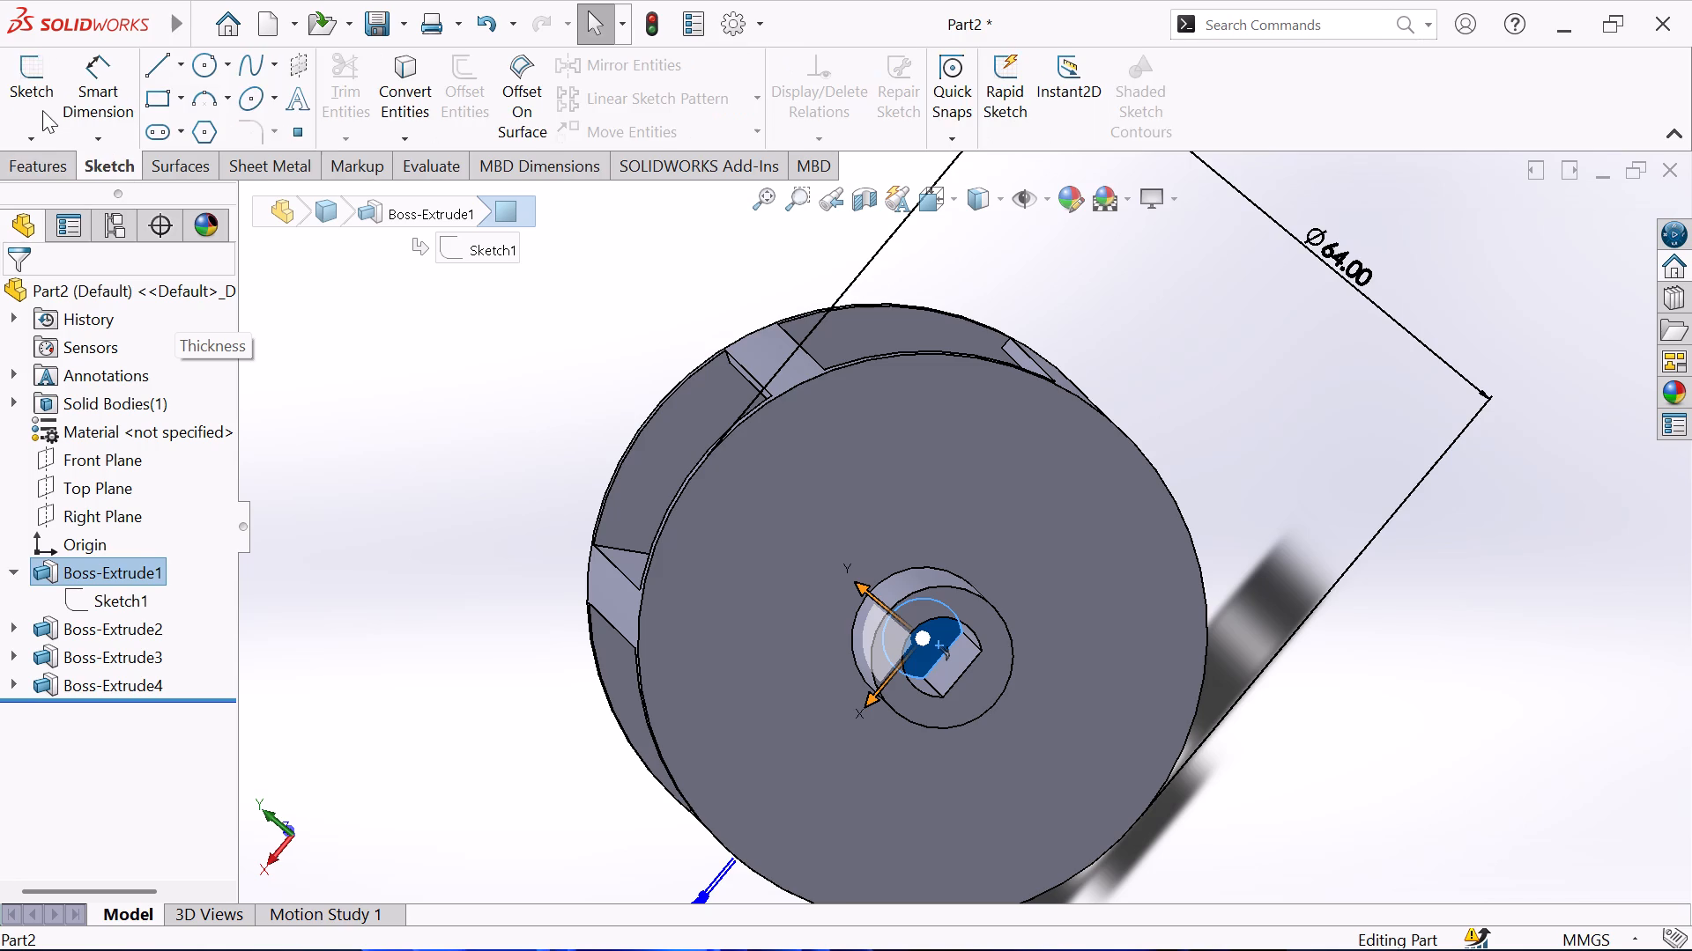
left_click(36, 90)
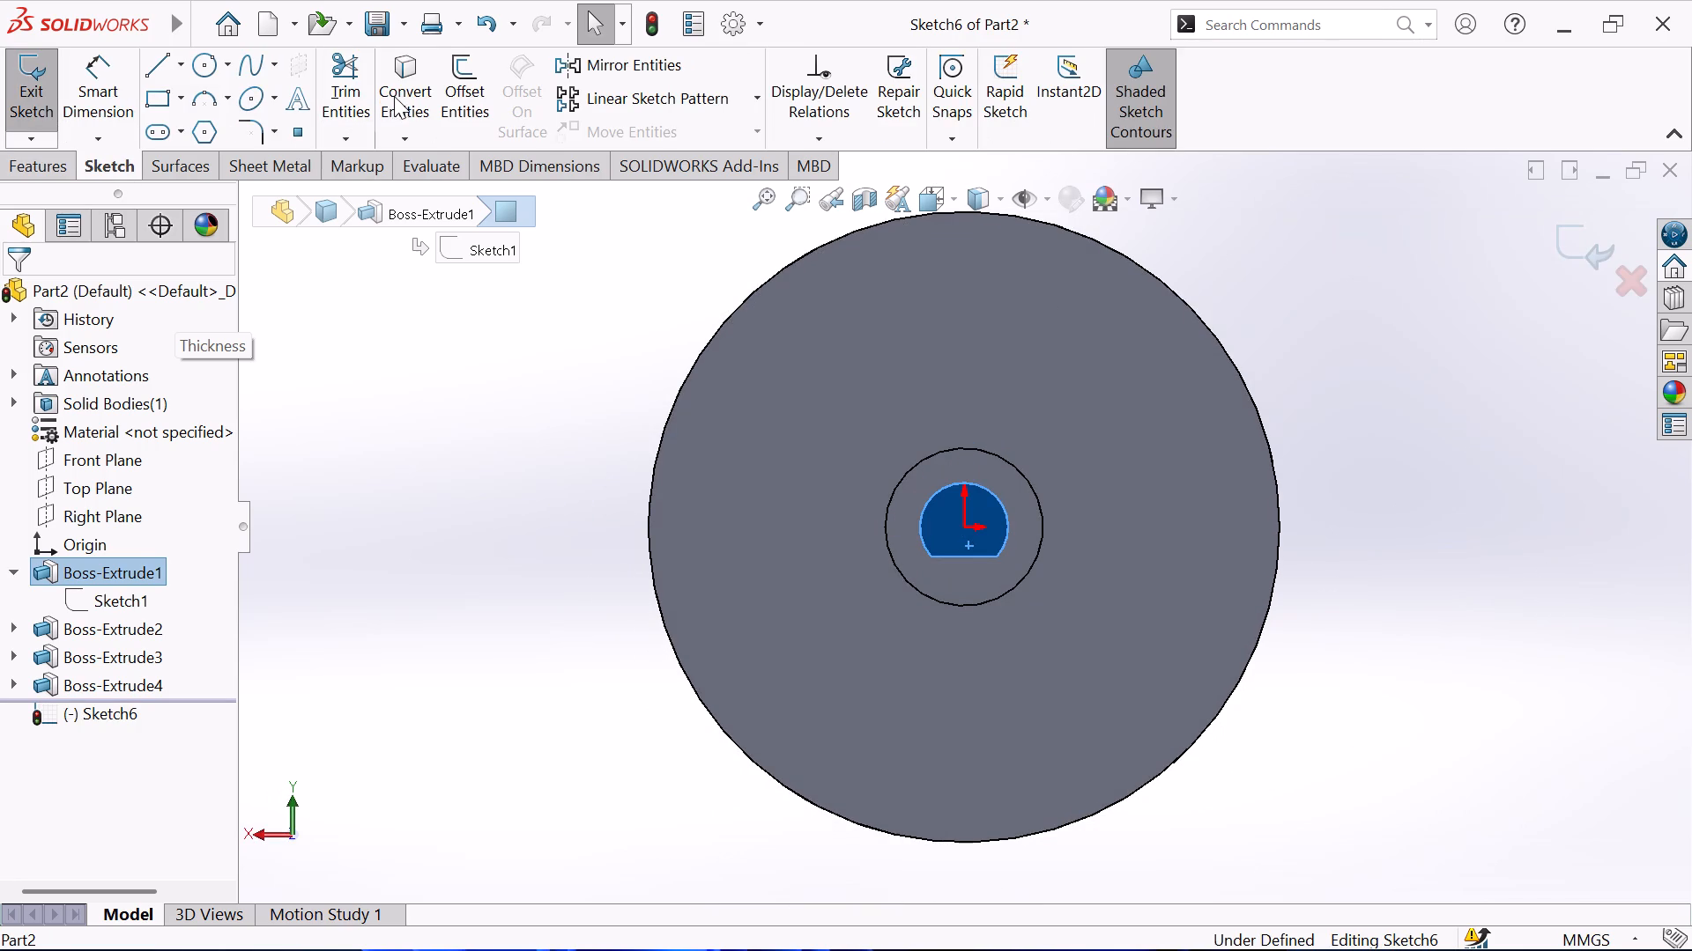
left_click(395, 95)
Extrude-cut the D-shaped outline 15 mm blind through the disc to continue the boss bore.
left_click(41, 158)
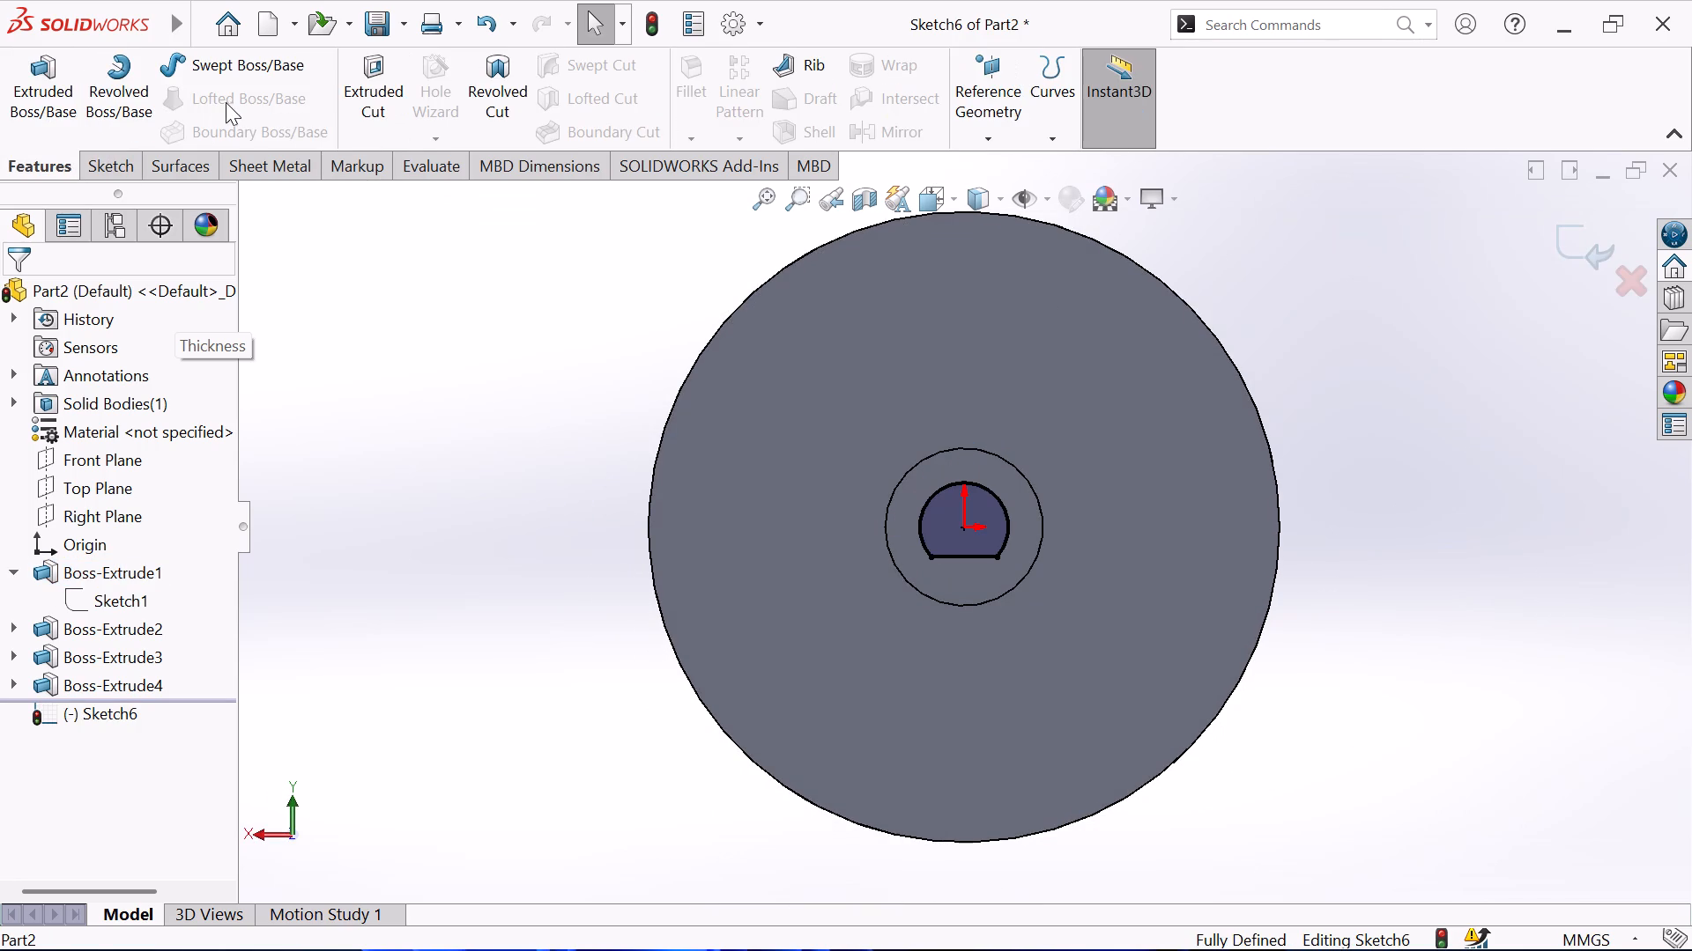
left_click(360, 98)
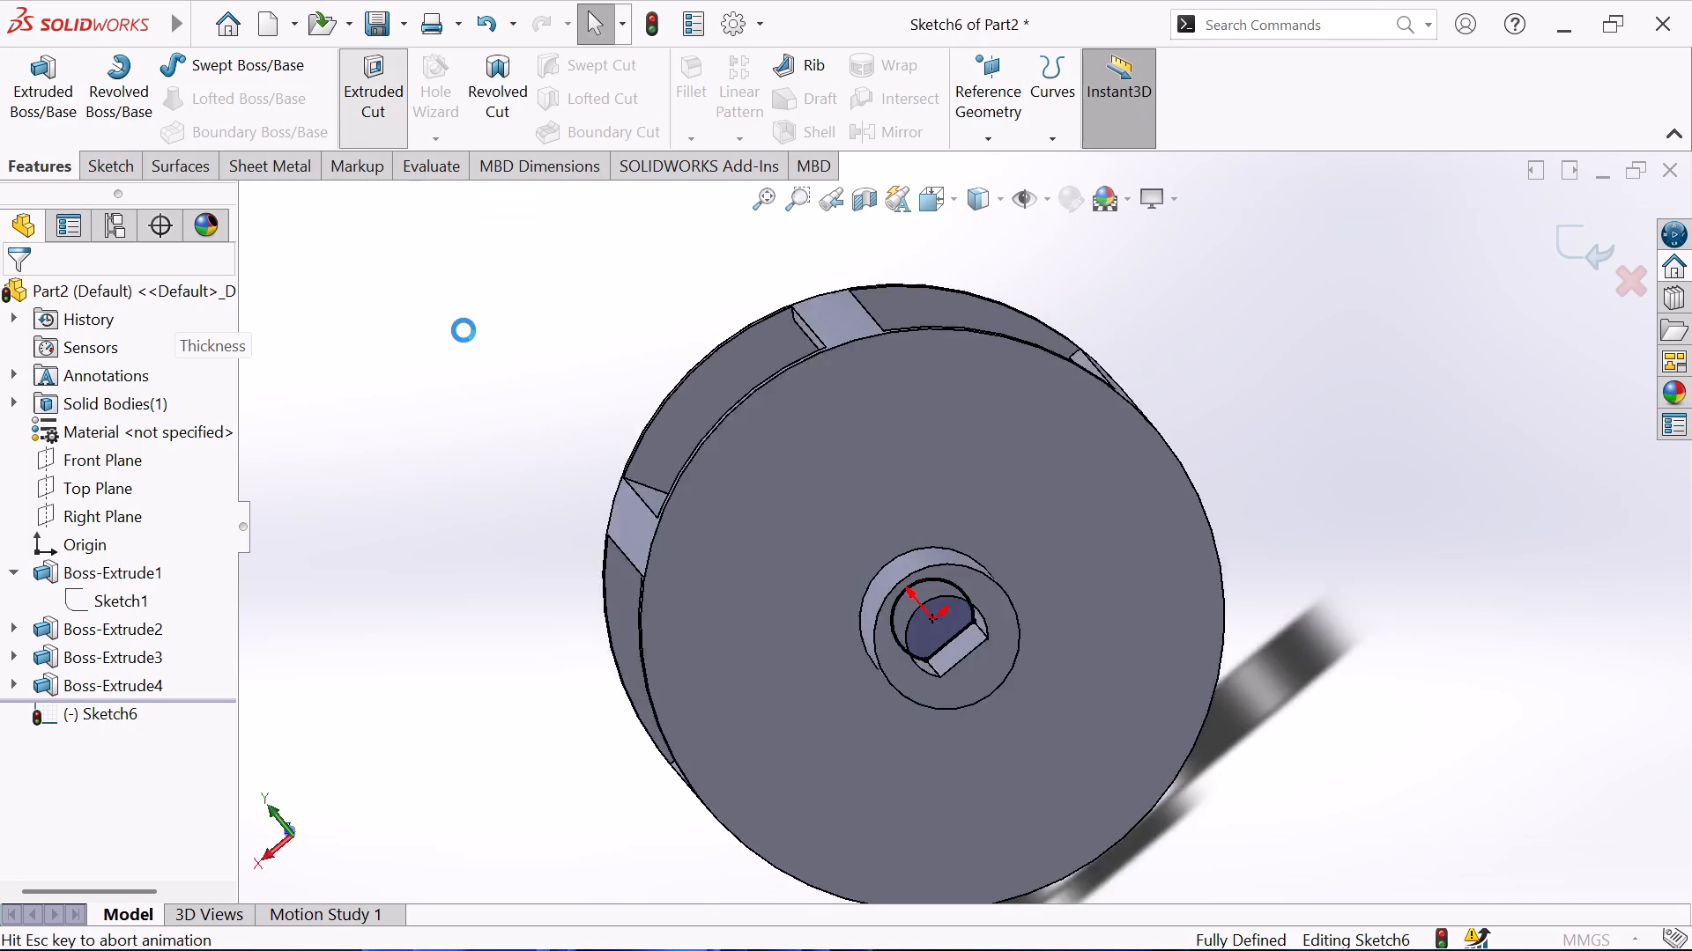
middle_click_drag(464, 330, 577, 388)
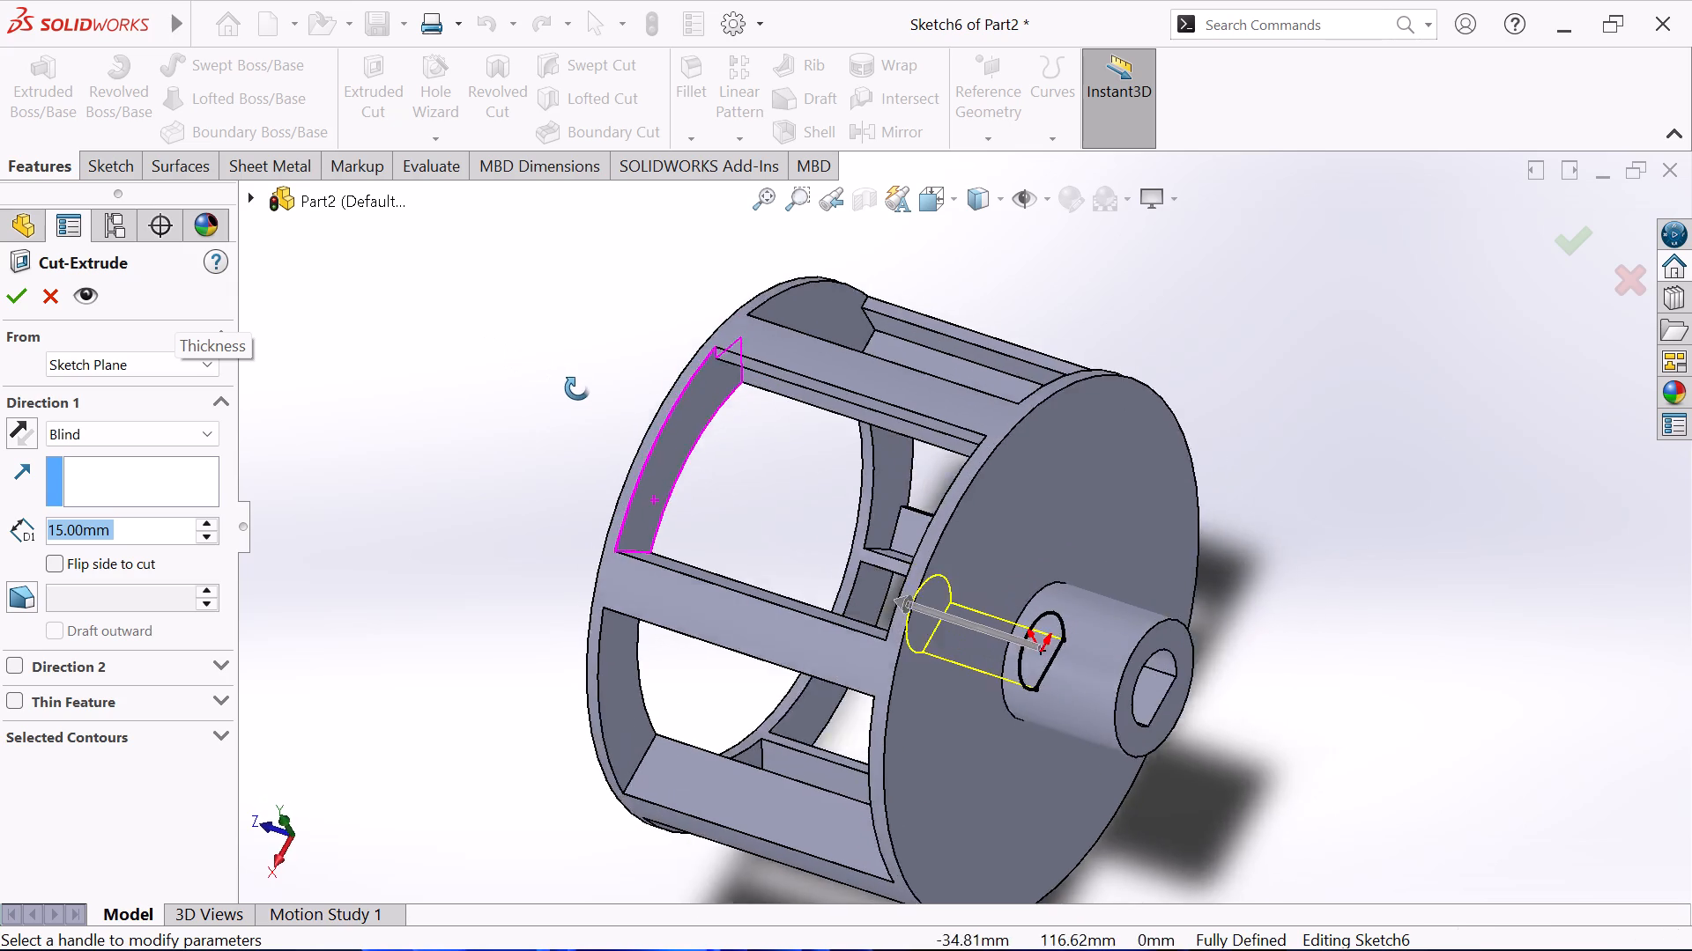
middle_click_drag(577, 388, 590, 397)
left_click(17, 303)
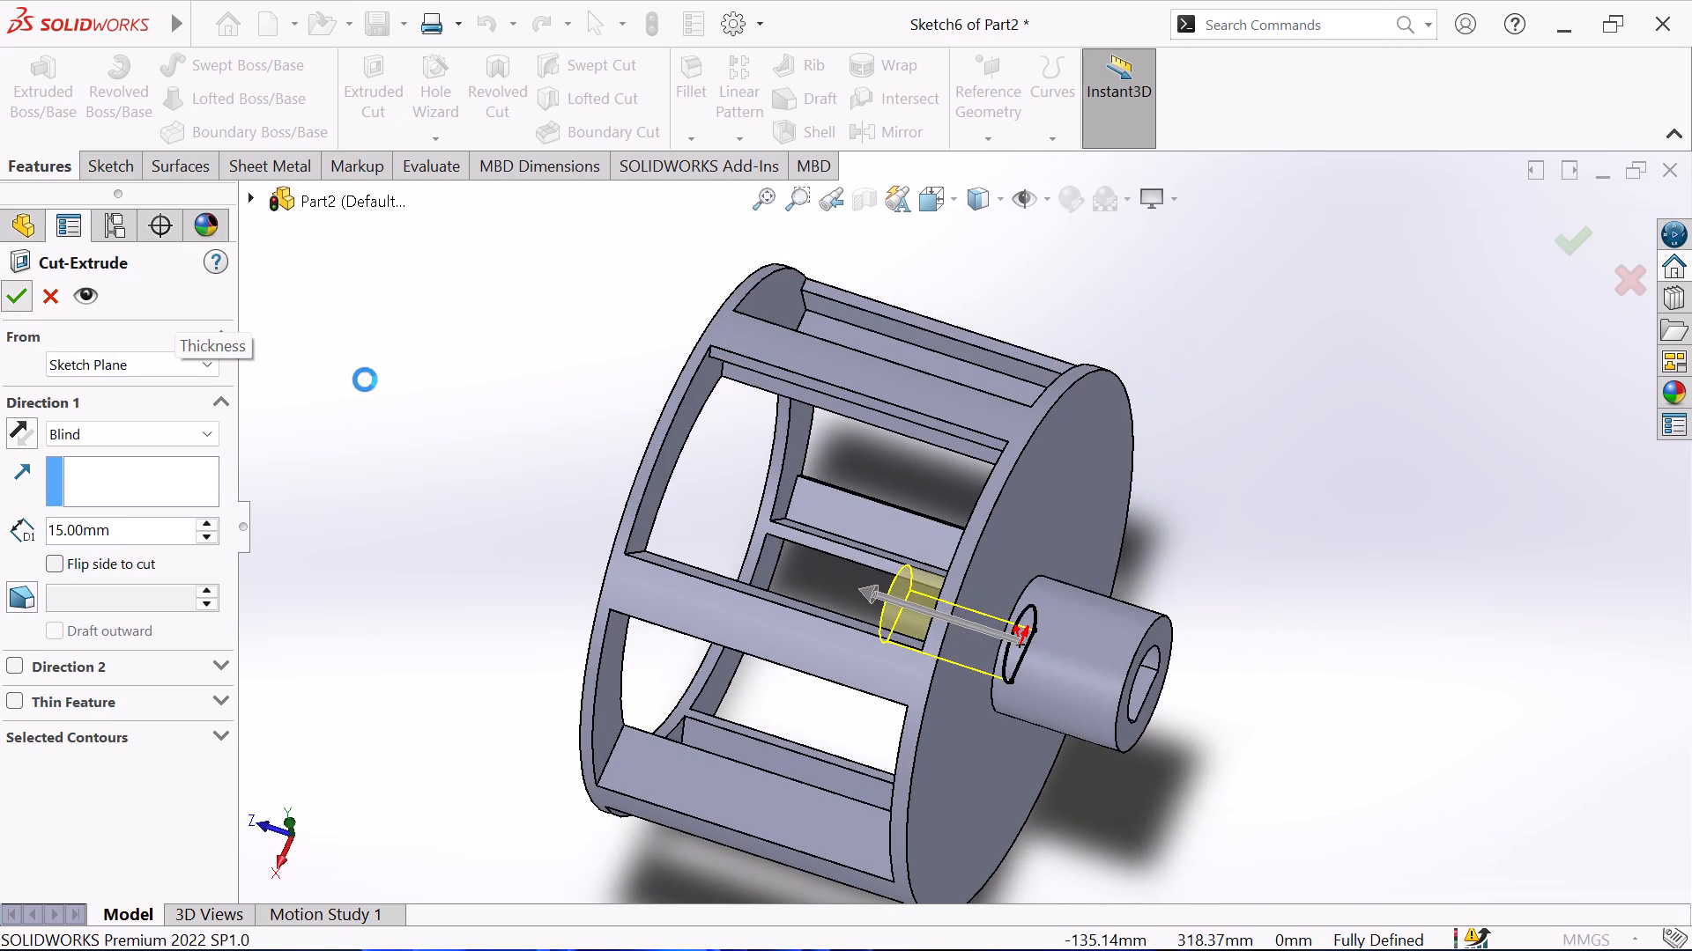
key("Escape")
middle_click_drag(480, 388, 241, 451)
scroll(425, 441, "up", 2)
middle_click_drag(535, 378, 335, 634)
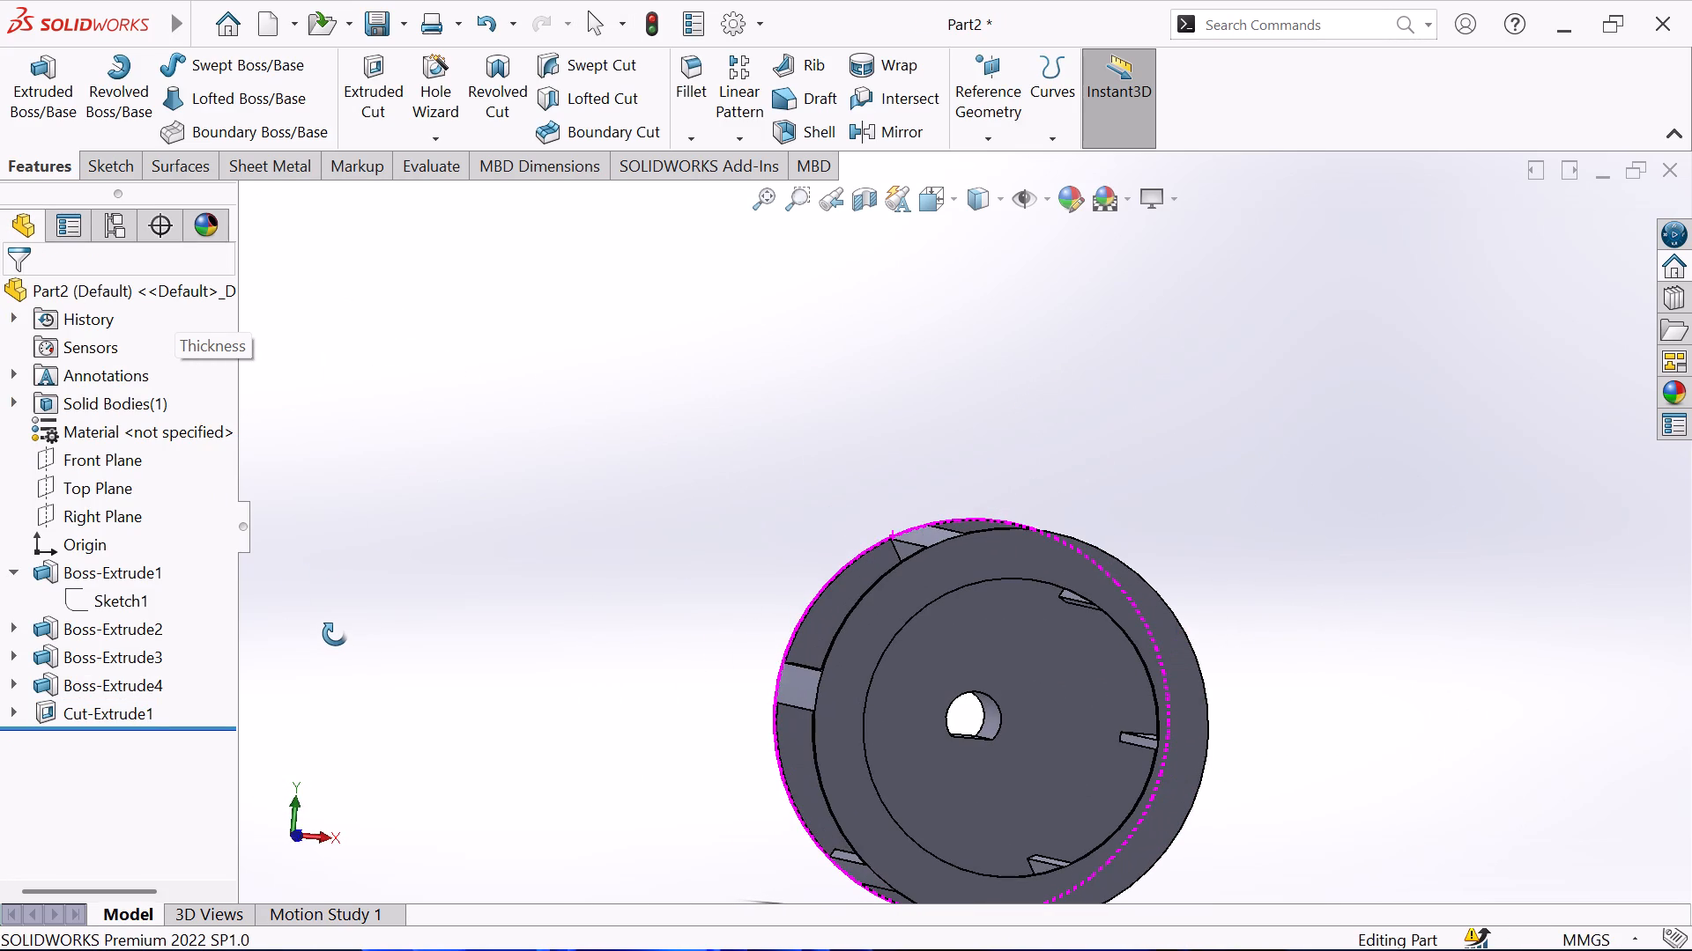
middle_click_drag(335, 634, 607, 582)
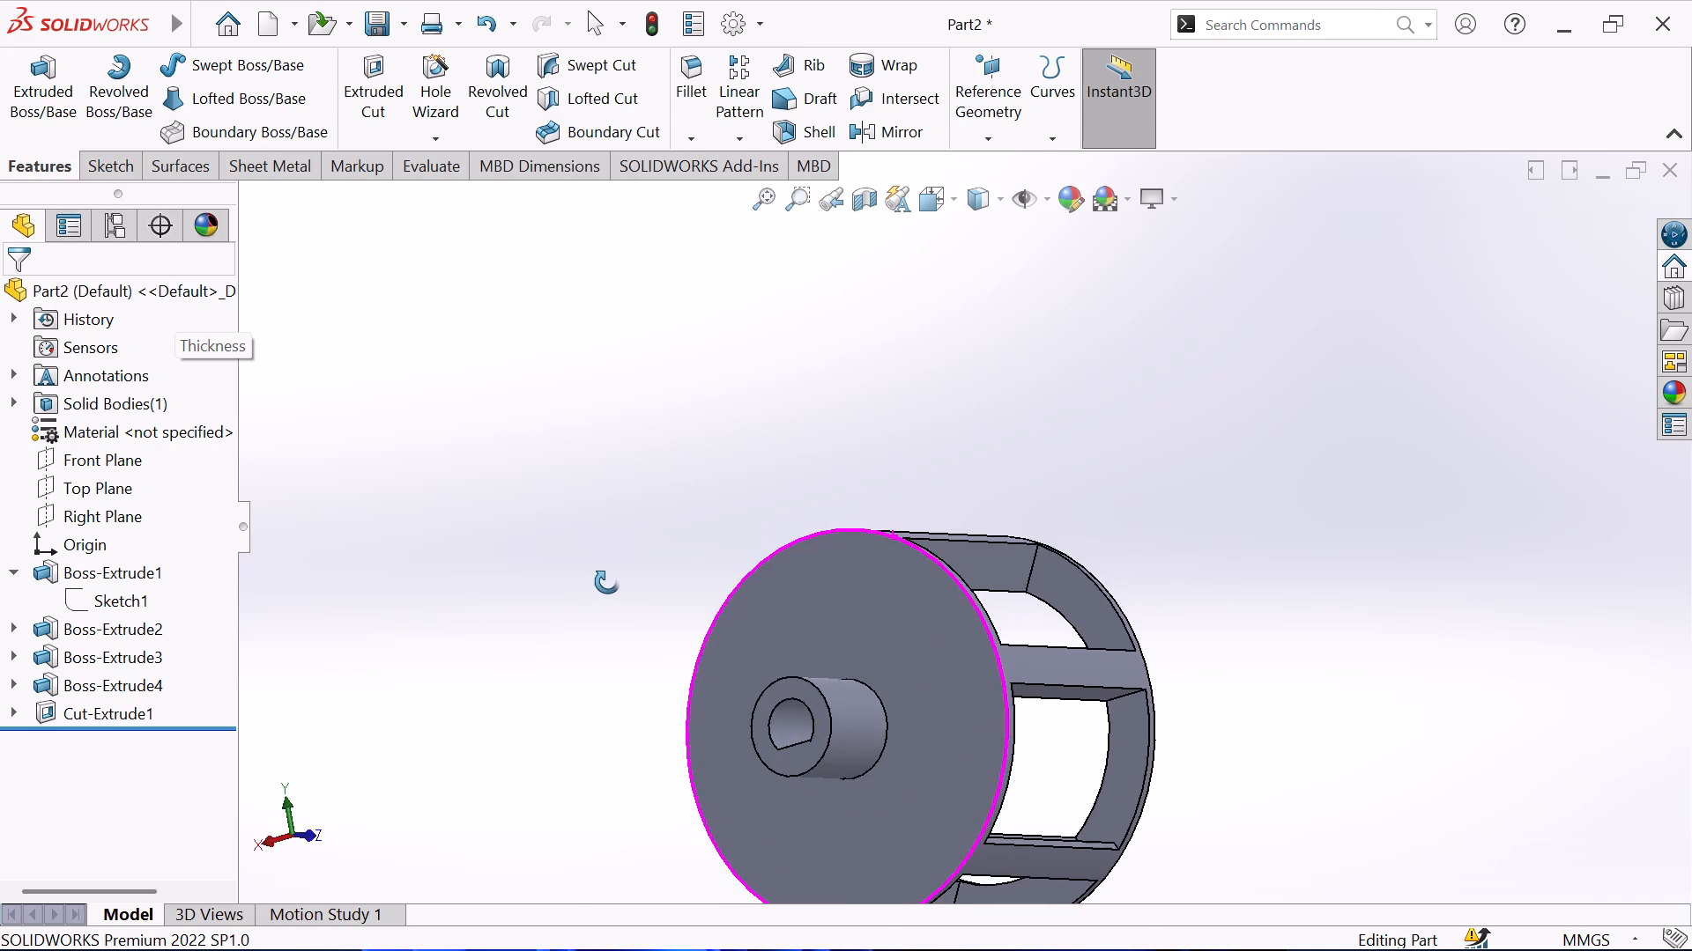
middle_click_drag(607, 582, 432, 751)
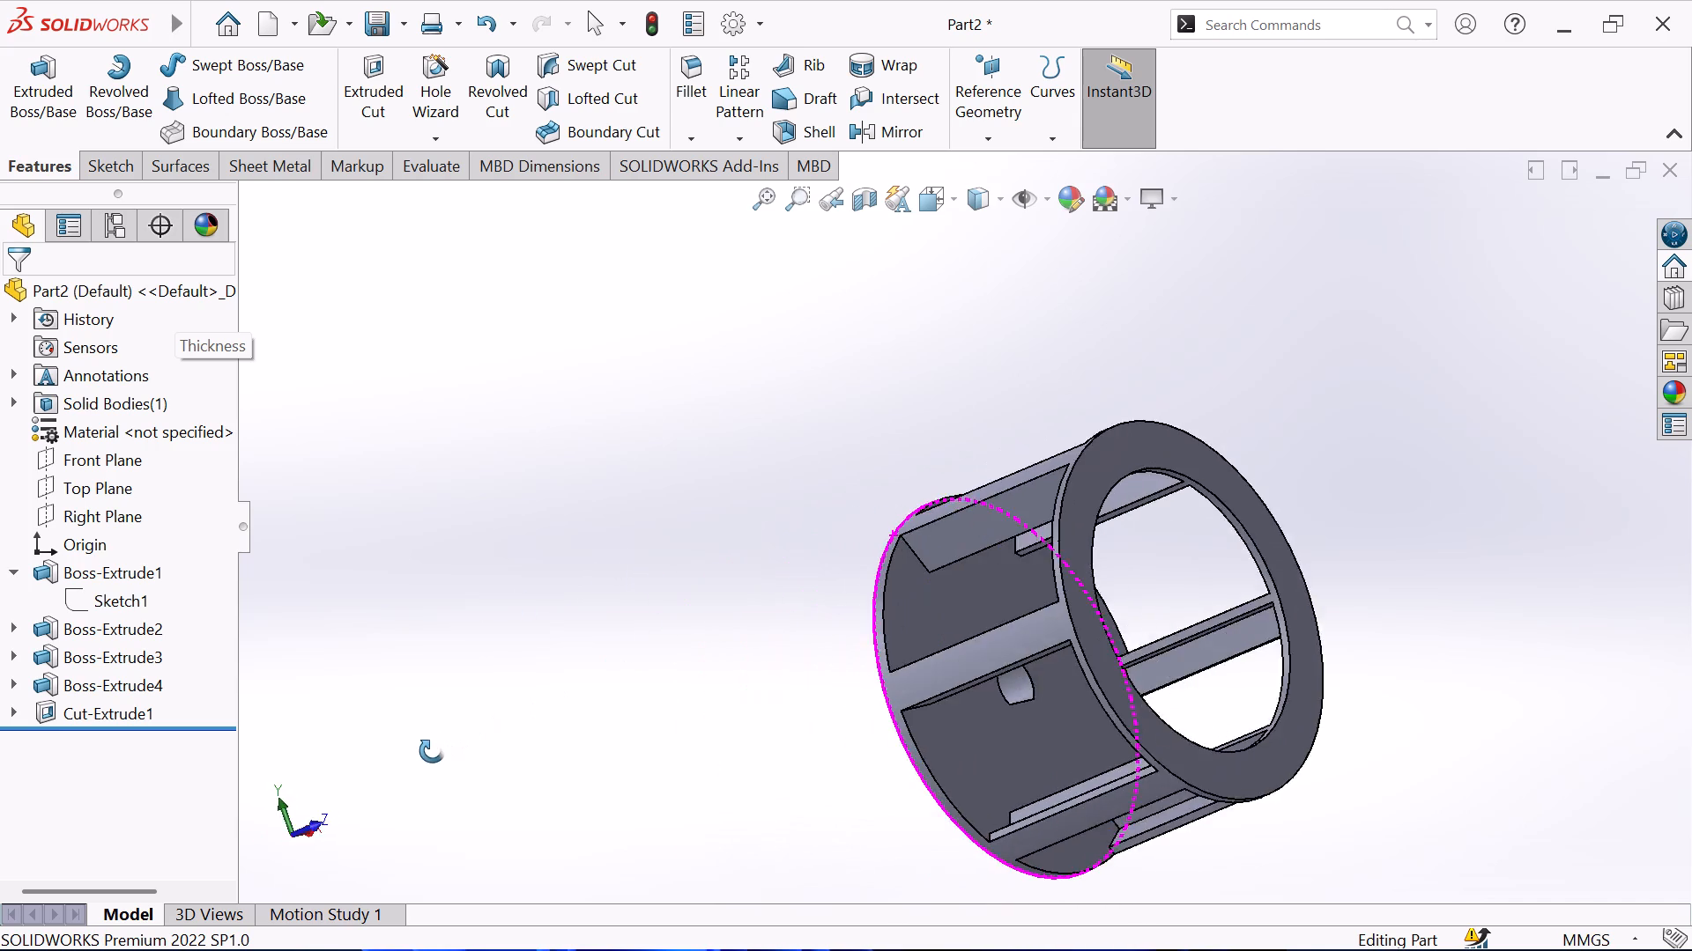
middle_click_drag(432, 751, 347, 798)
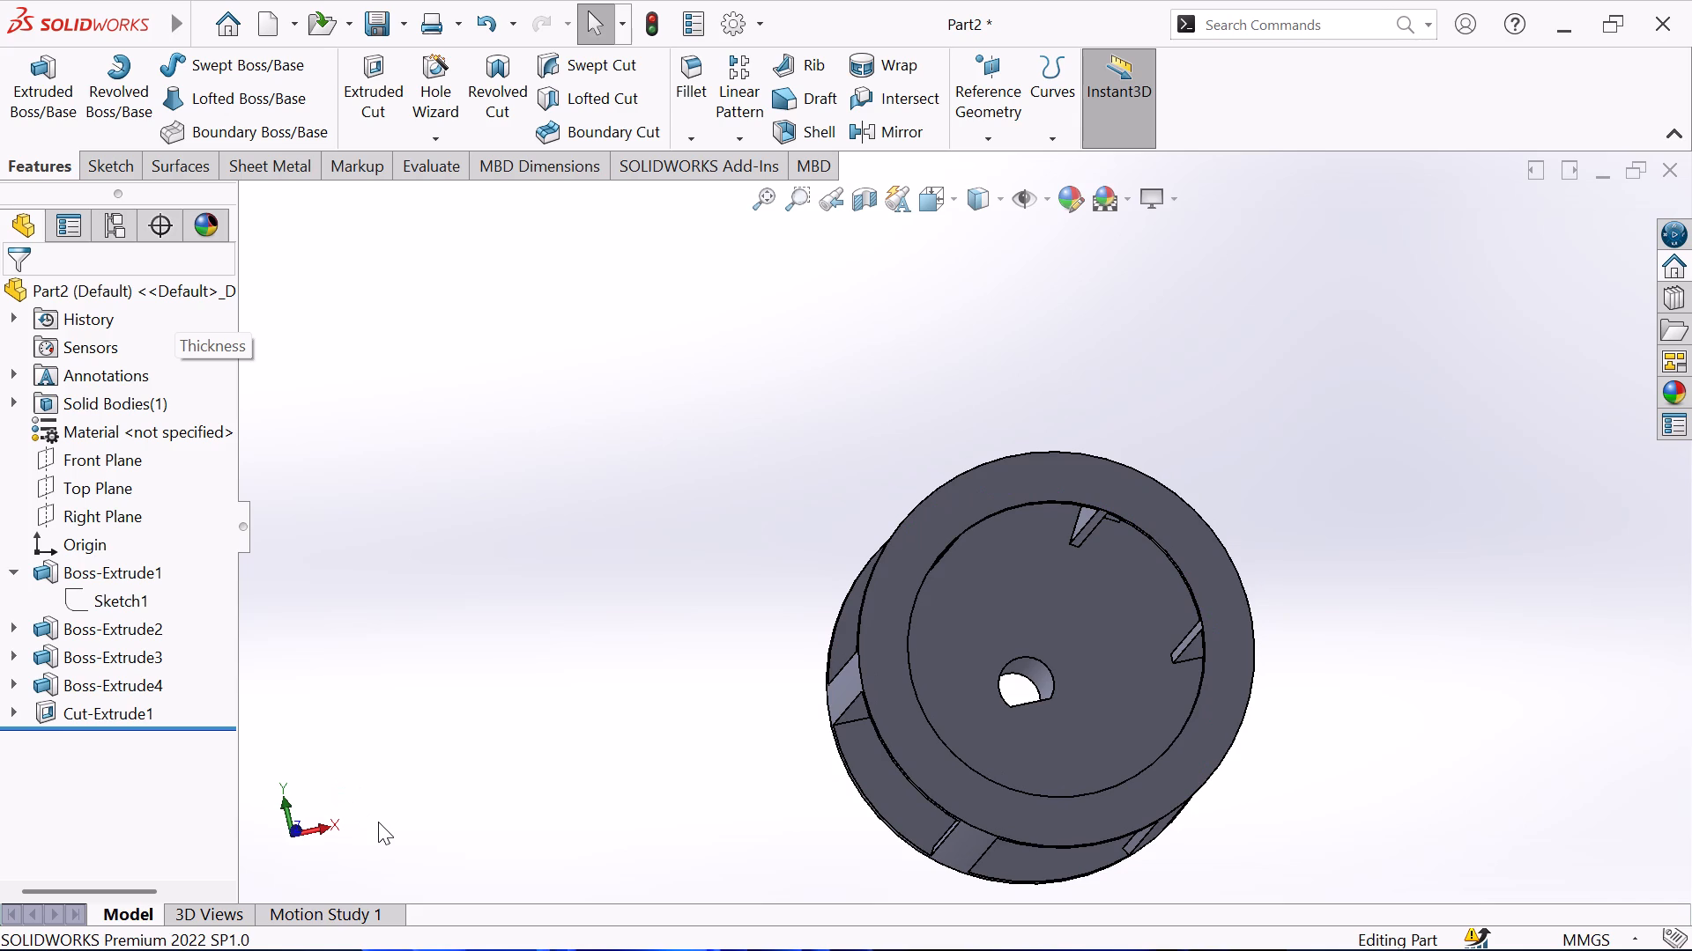
Save the part under the name impeller in the project folder.
key("ctrl+s")
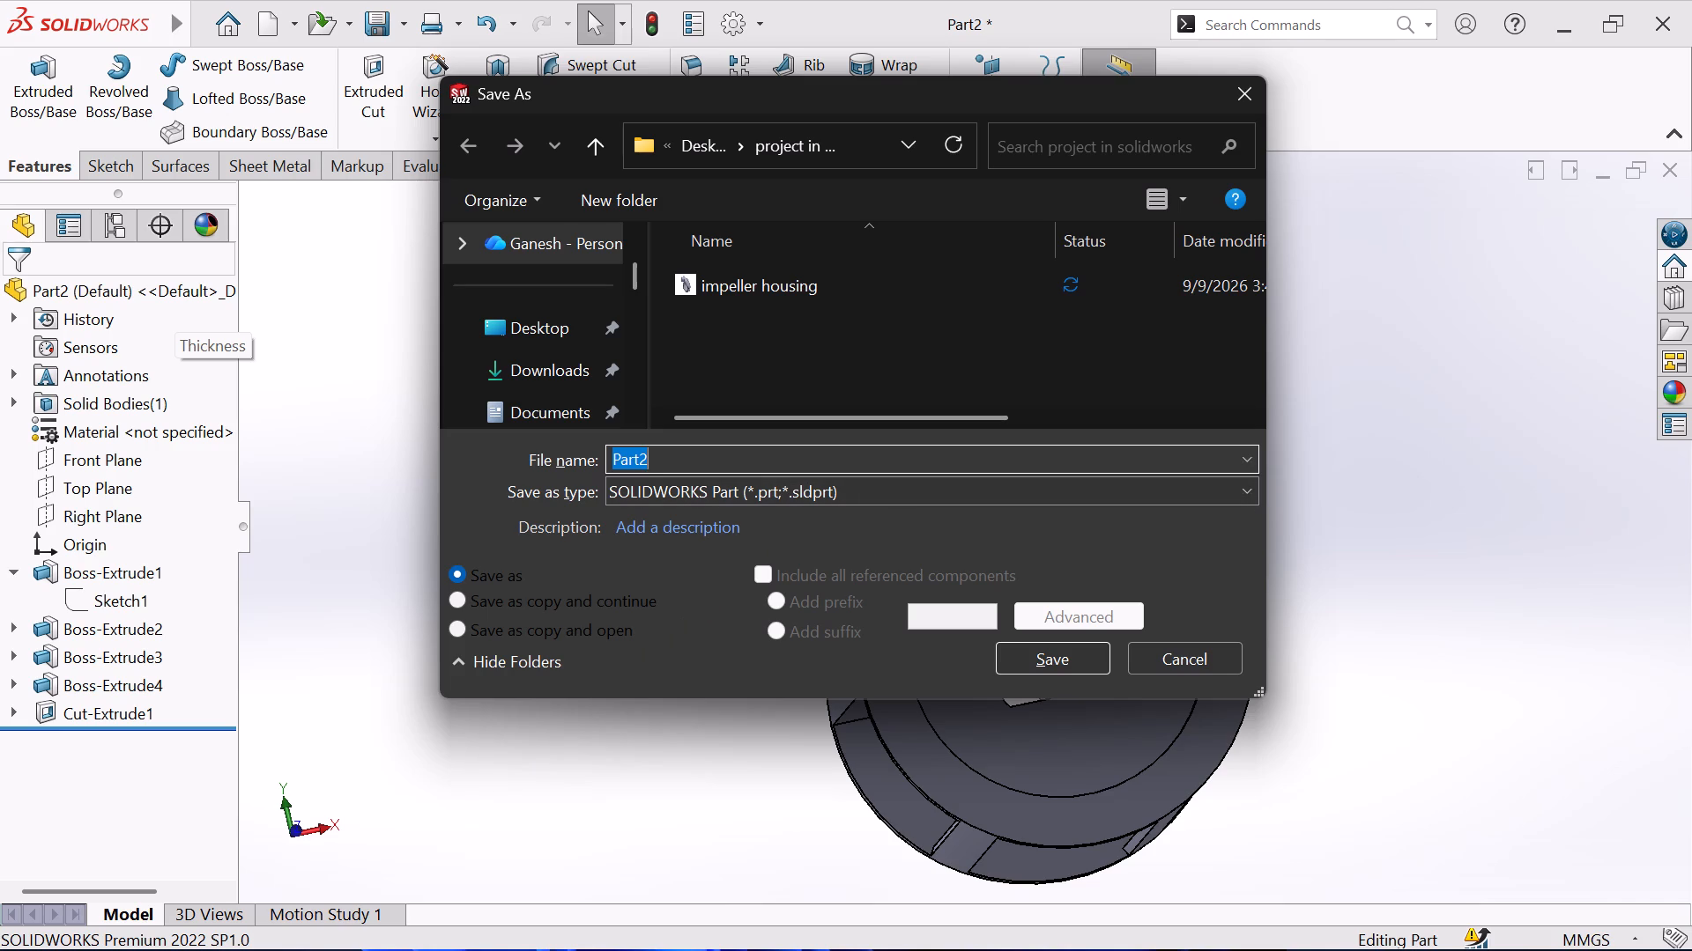
type("imp")
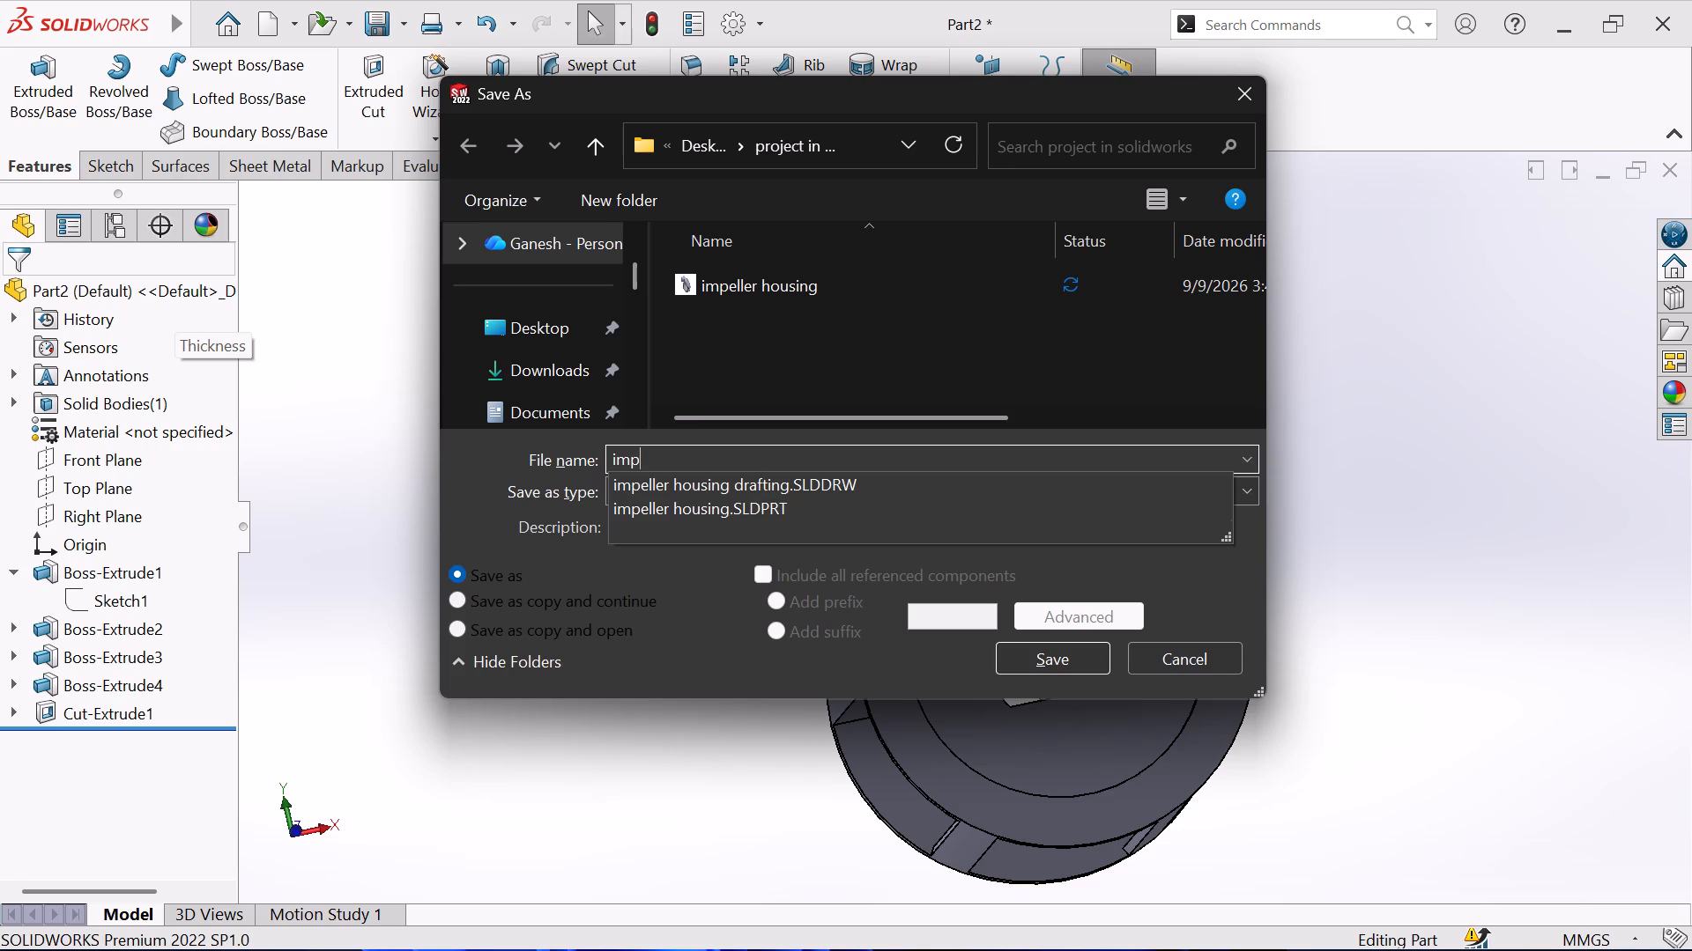
type("eller")
key("Return")
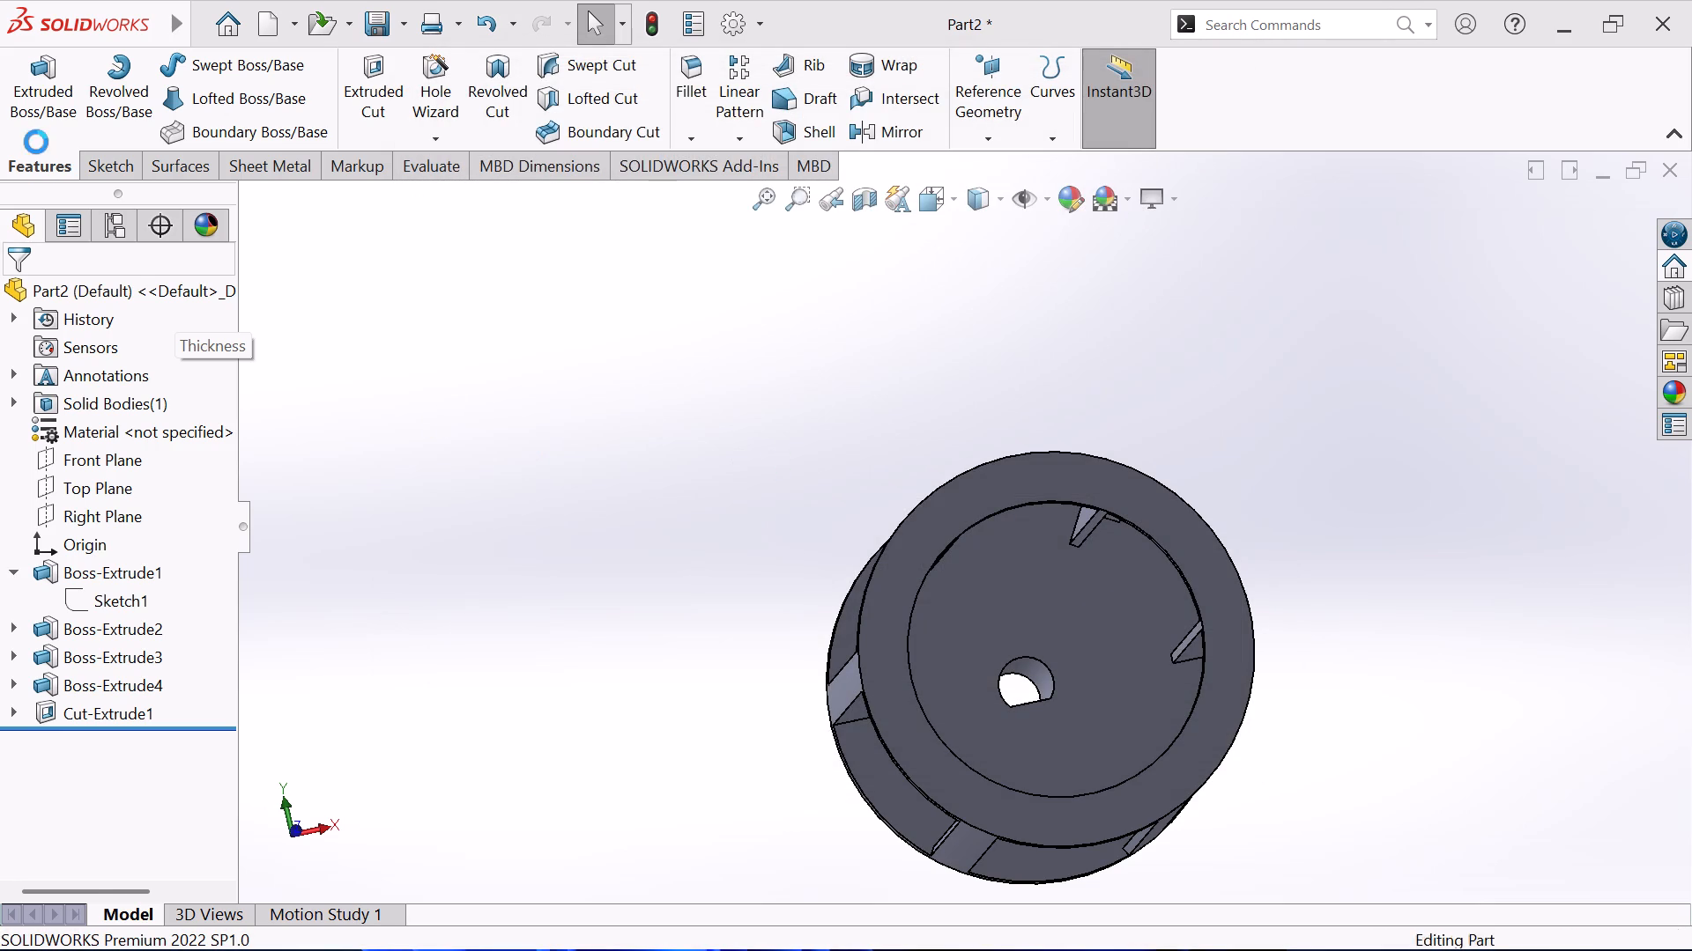
Create a drawing from the impeller part on a standard A3 (ISO) sheet with the sheet format displayed.
left_click(184, 25)
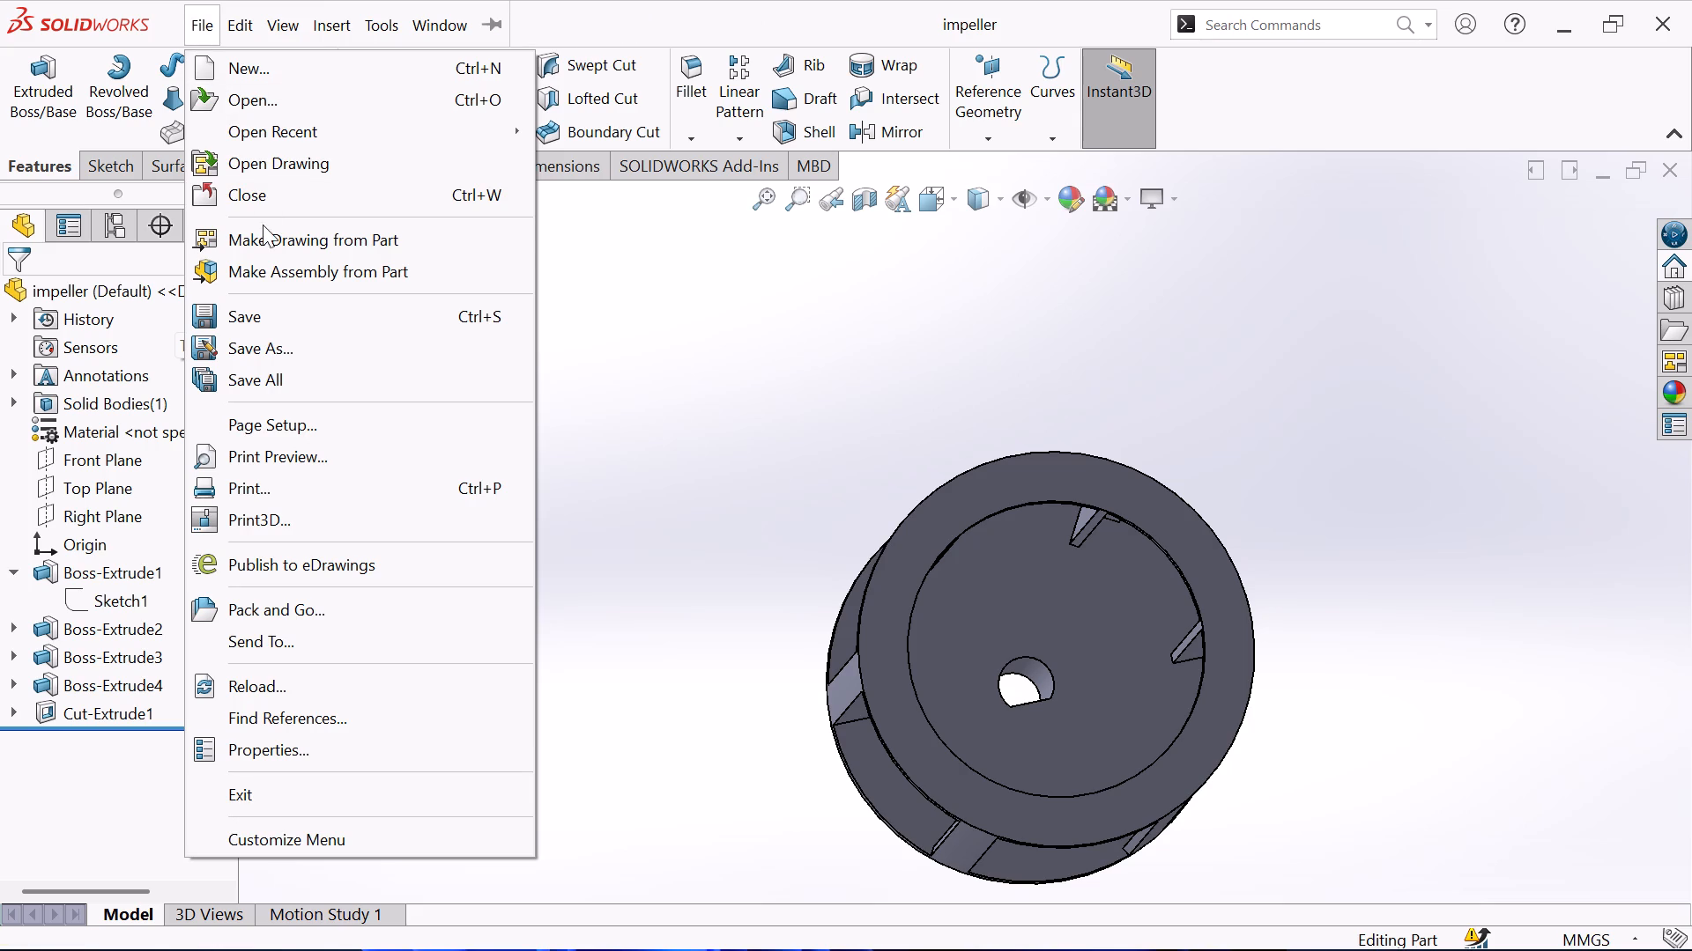
left_click(263, 236)
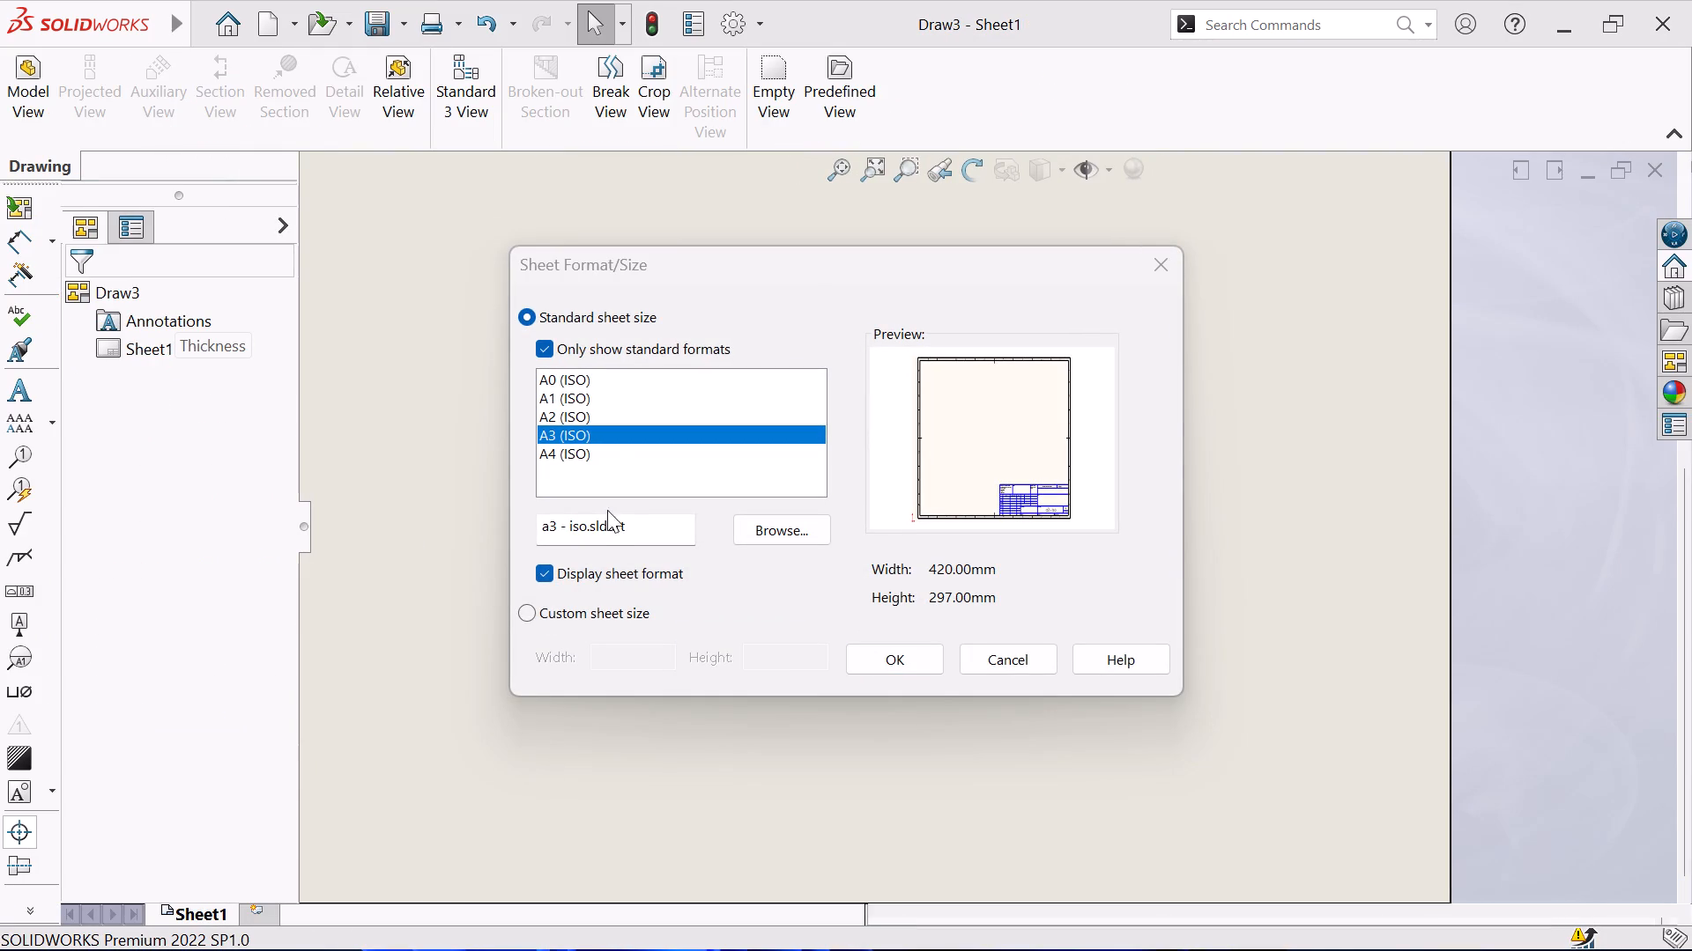
left_click(911, 667)
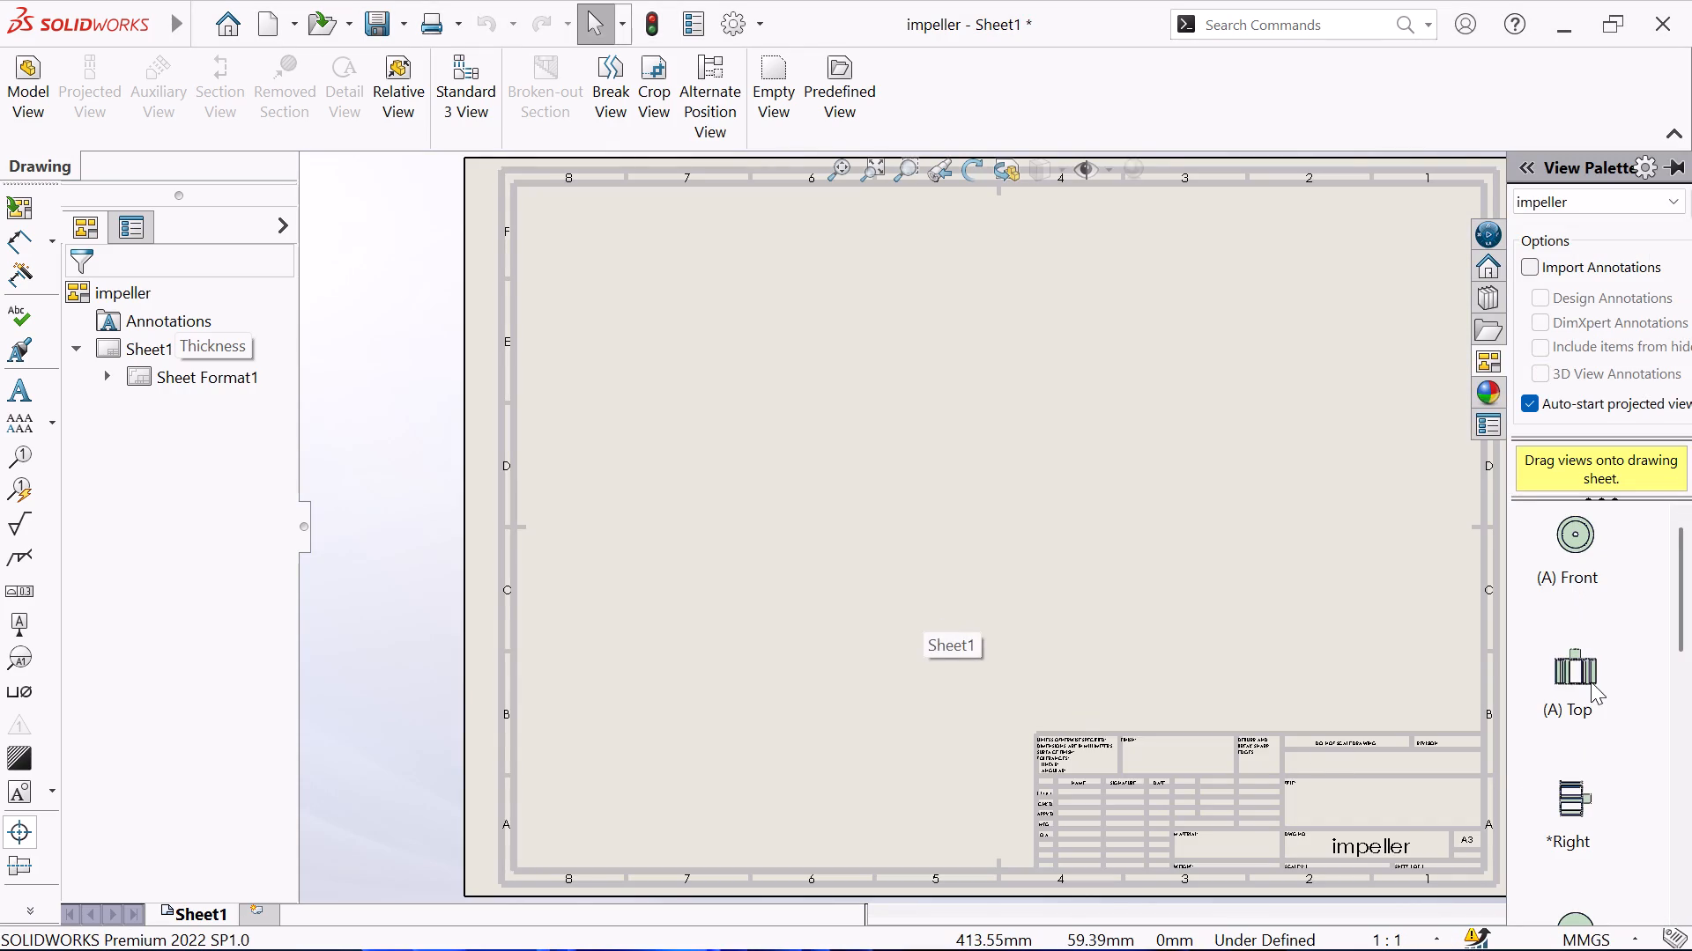
Place the impeller's Top view mid-sheet and project four orthographic views and four corner isometric views around it.
left_click_drag(1585, 672, 970, 533)
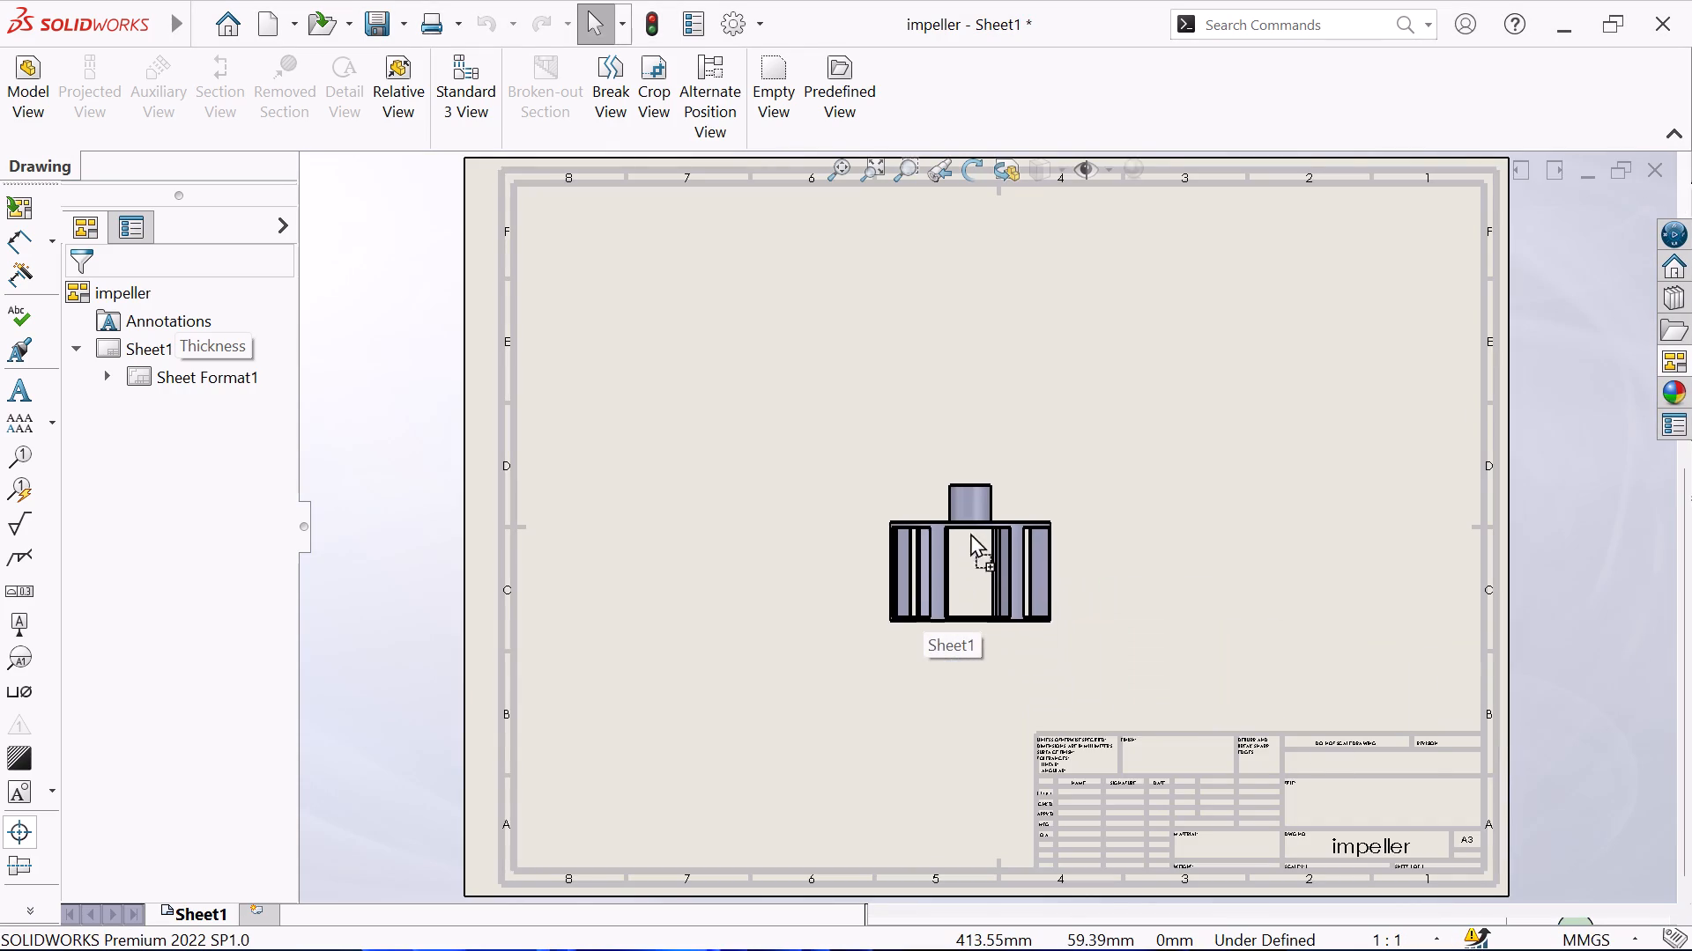
left_click_drag(970, 533, 970, 487)
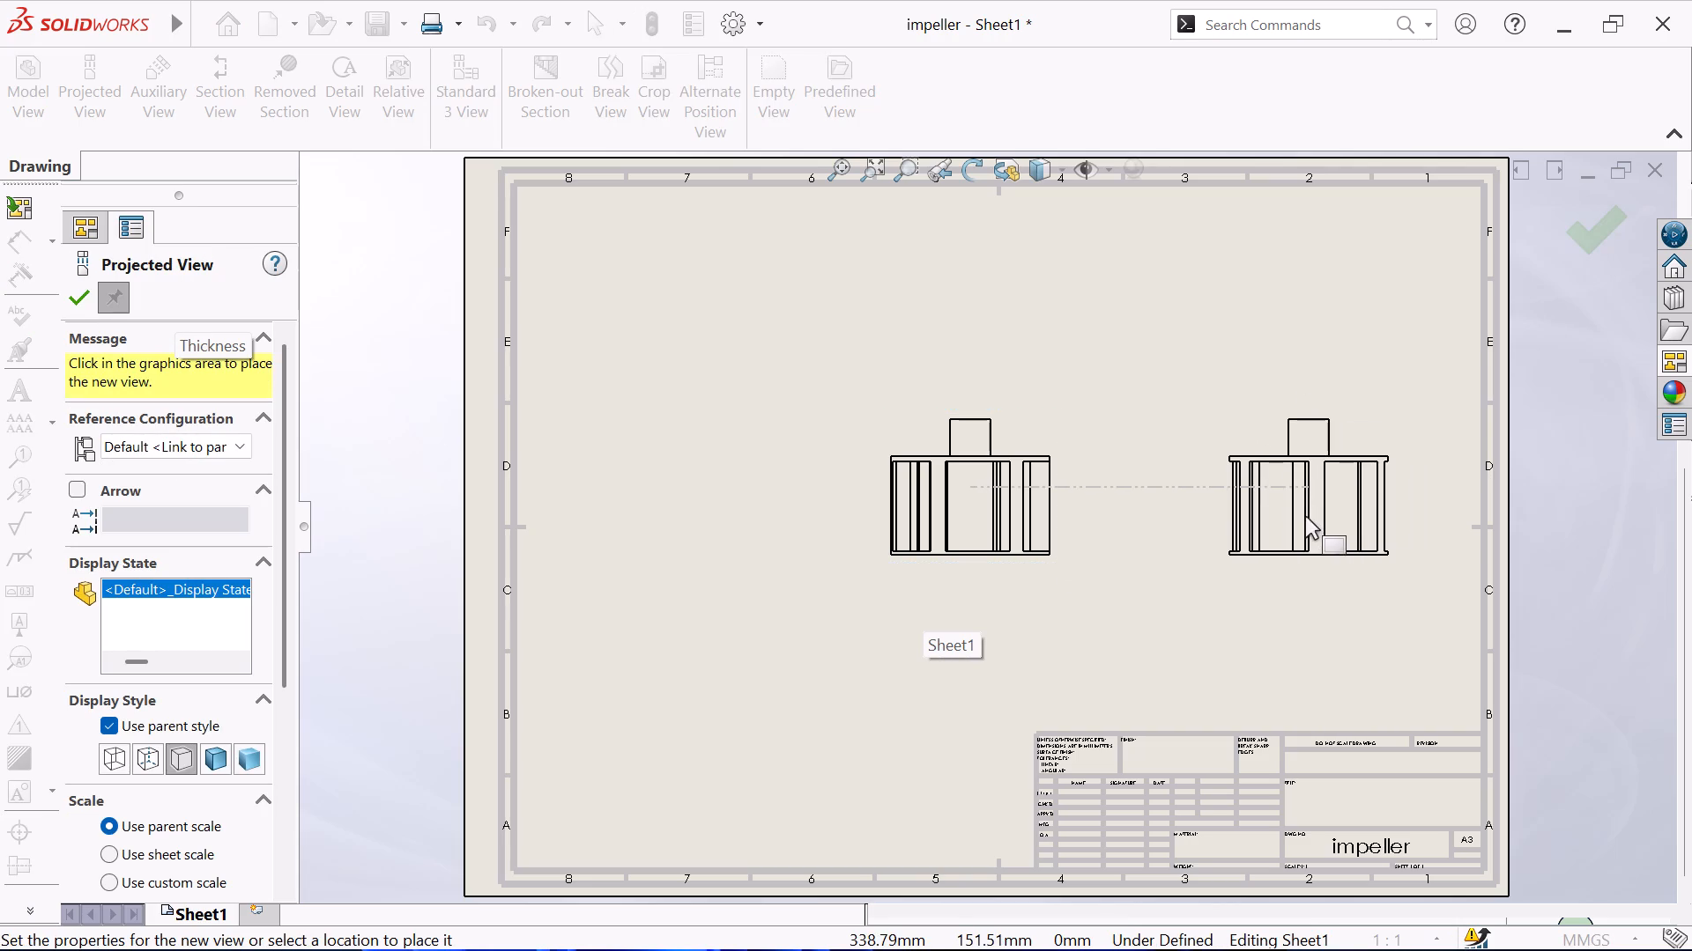
left_click(1326, 384)
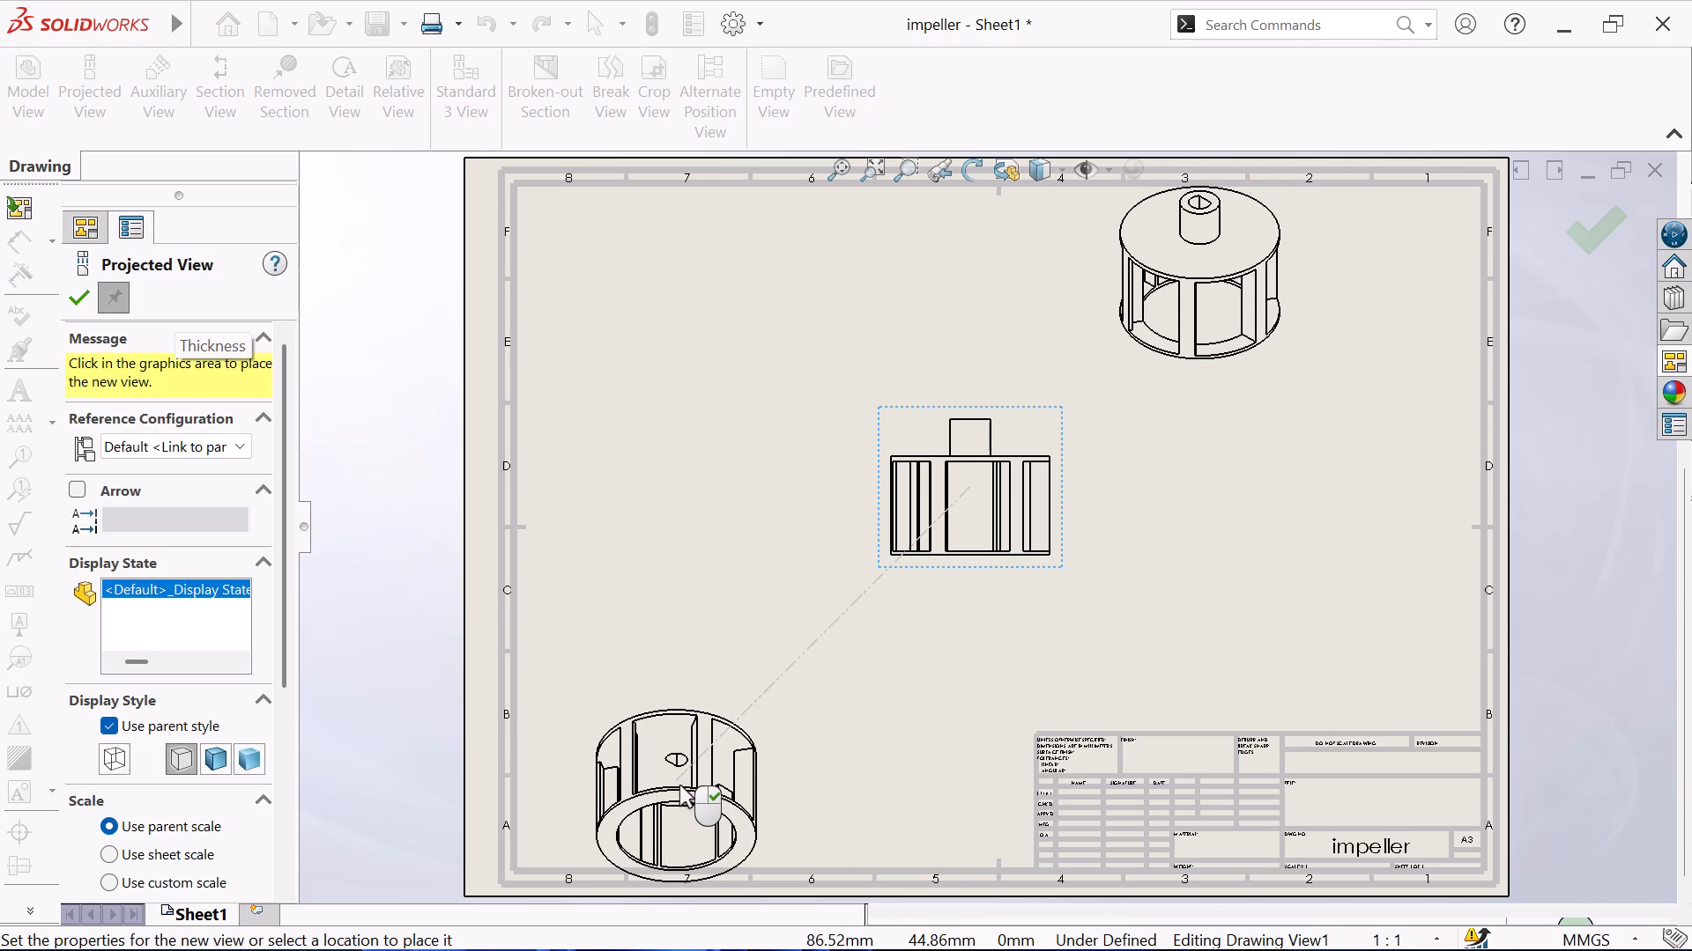
left_click(679, 785)
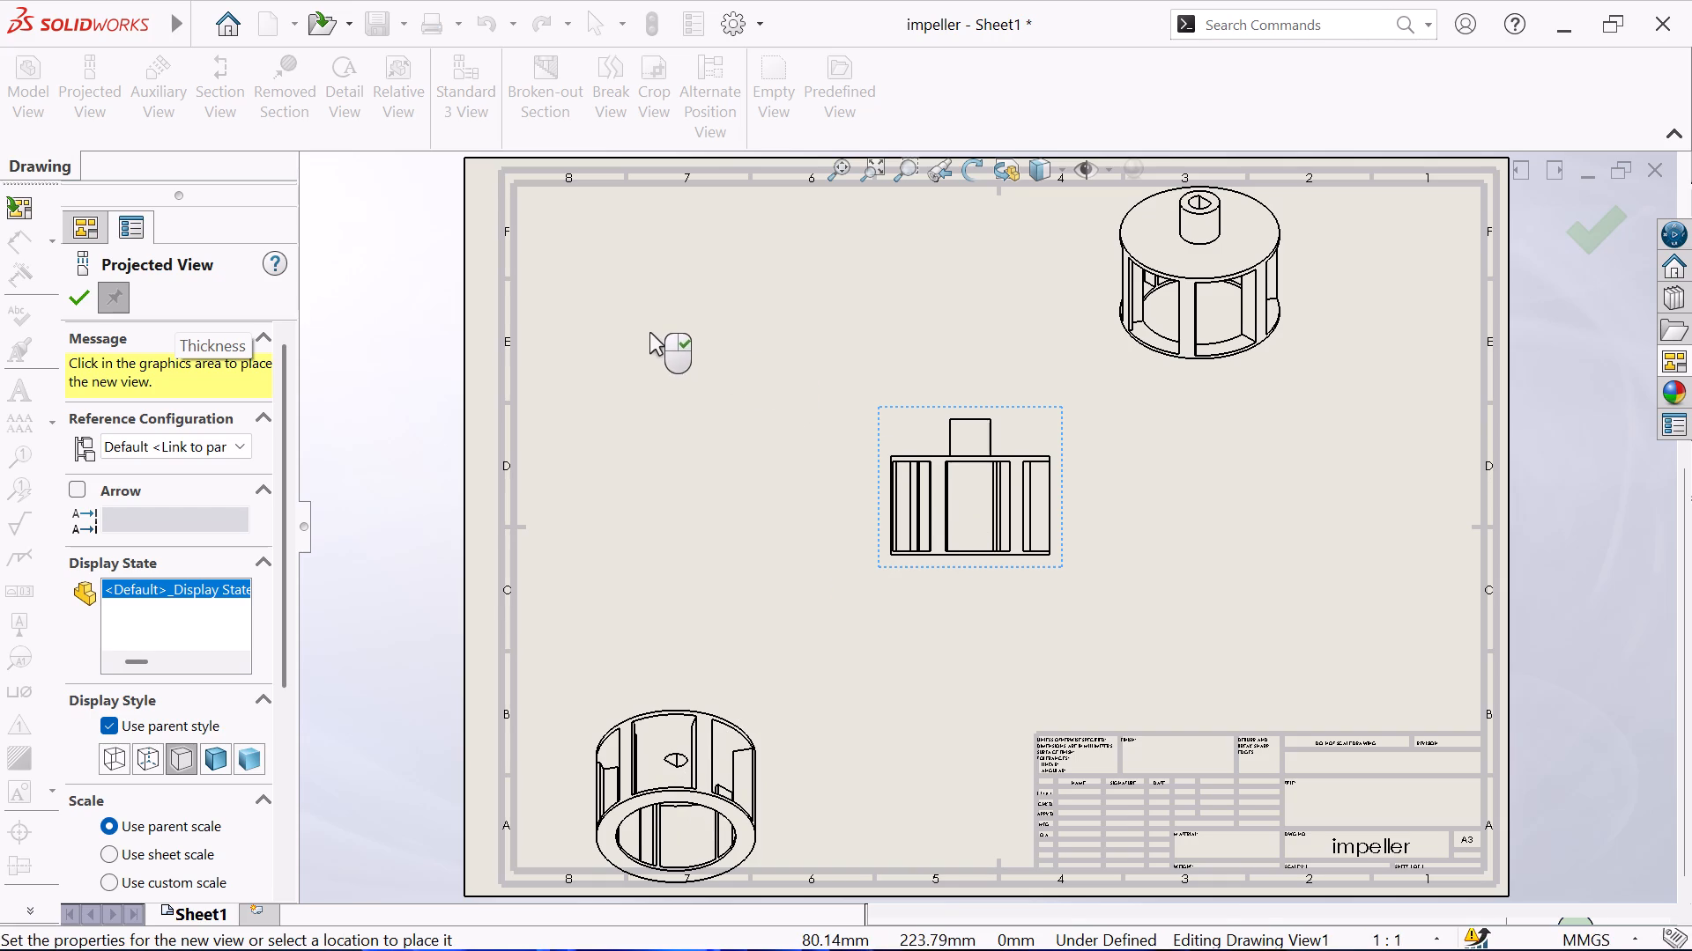
left_click(683, 361)
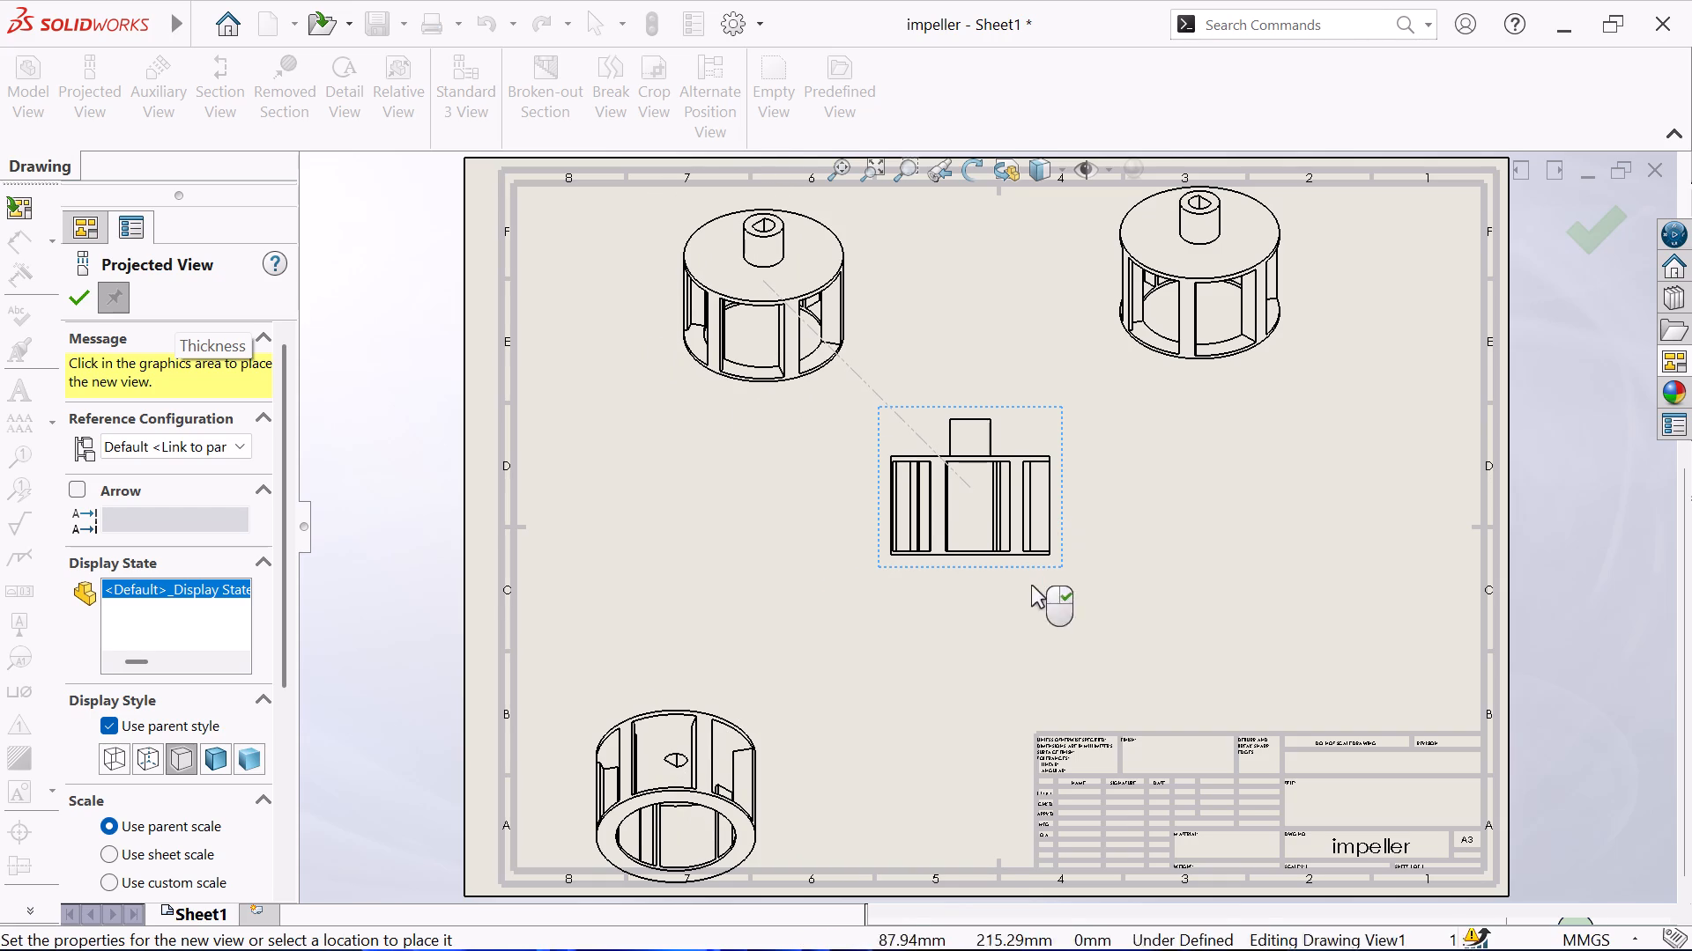
left_click(998, 731)
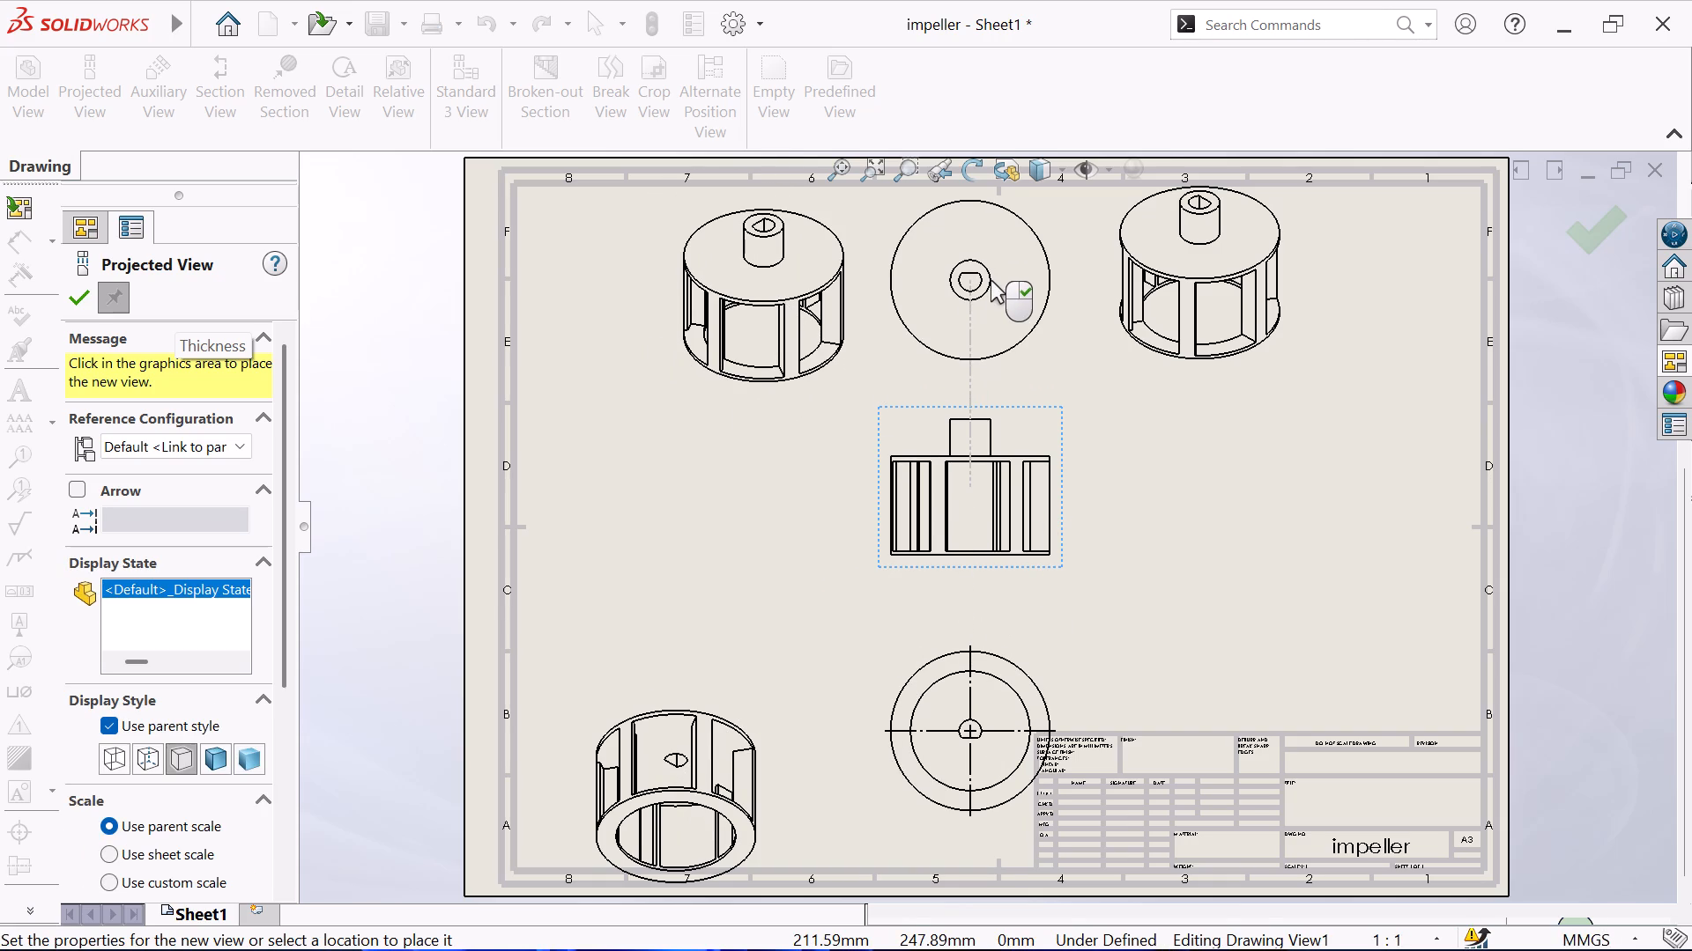
left_click(991, 280)
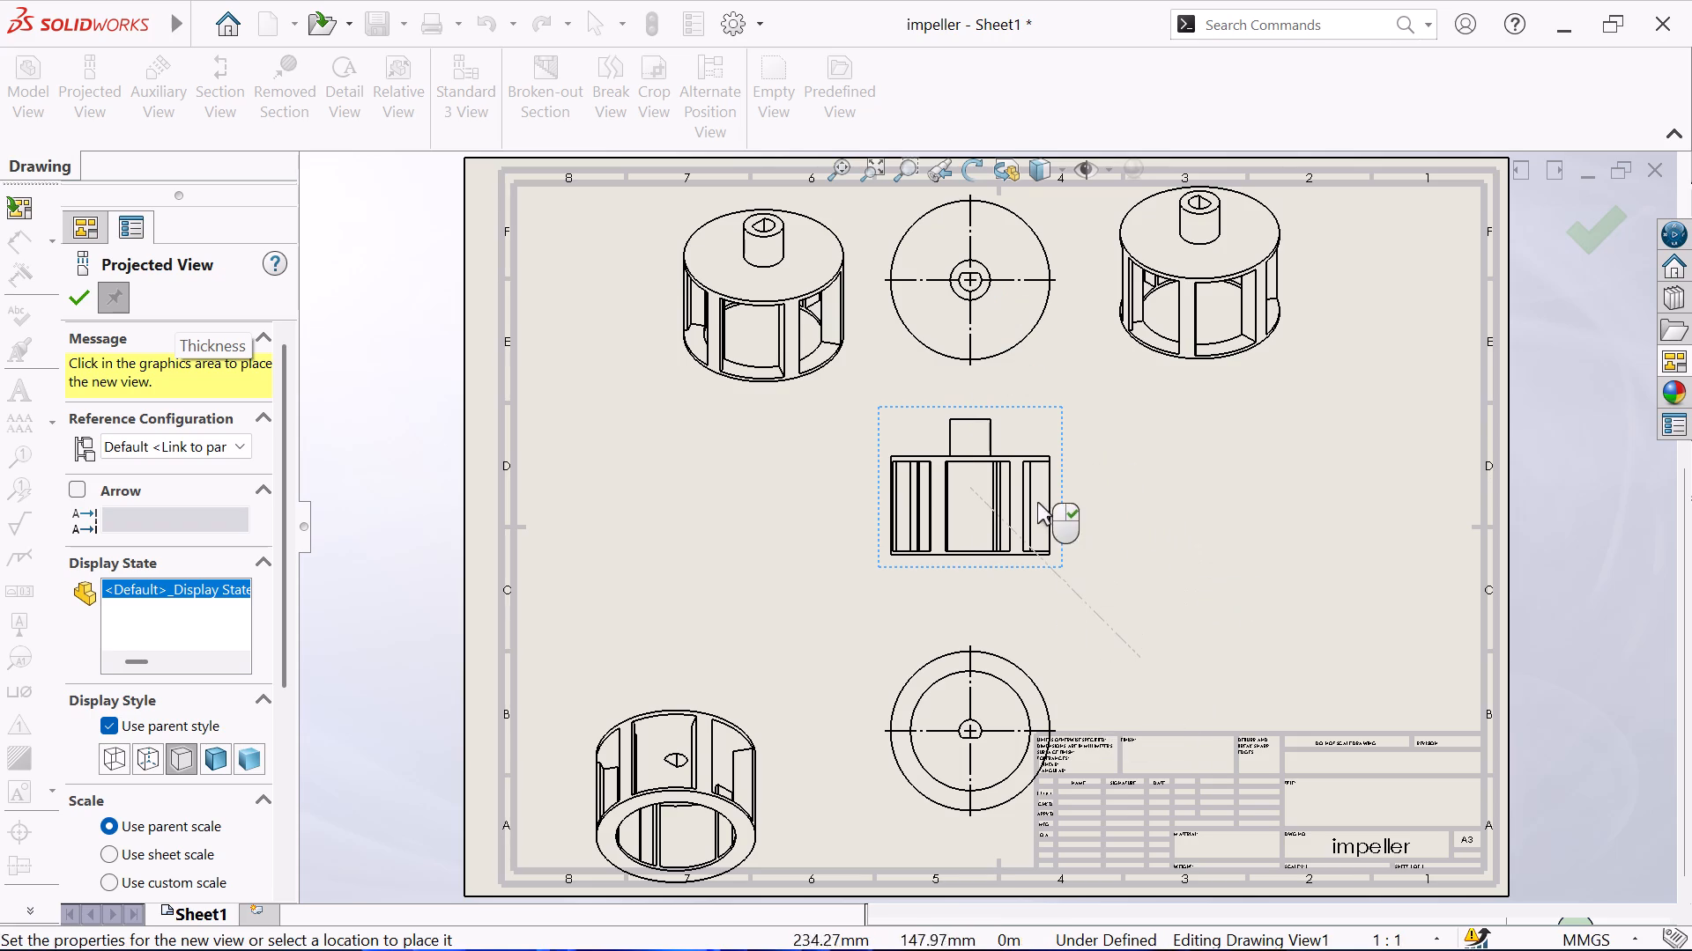
left_click(1293, 564)
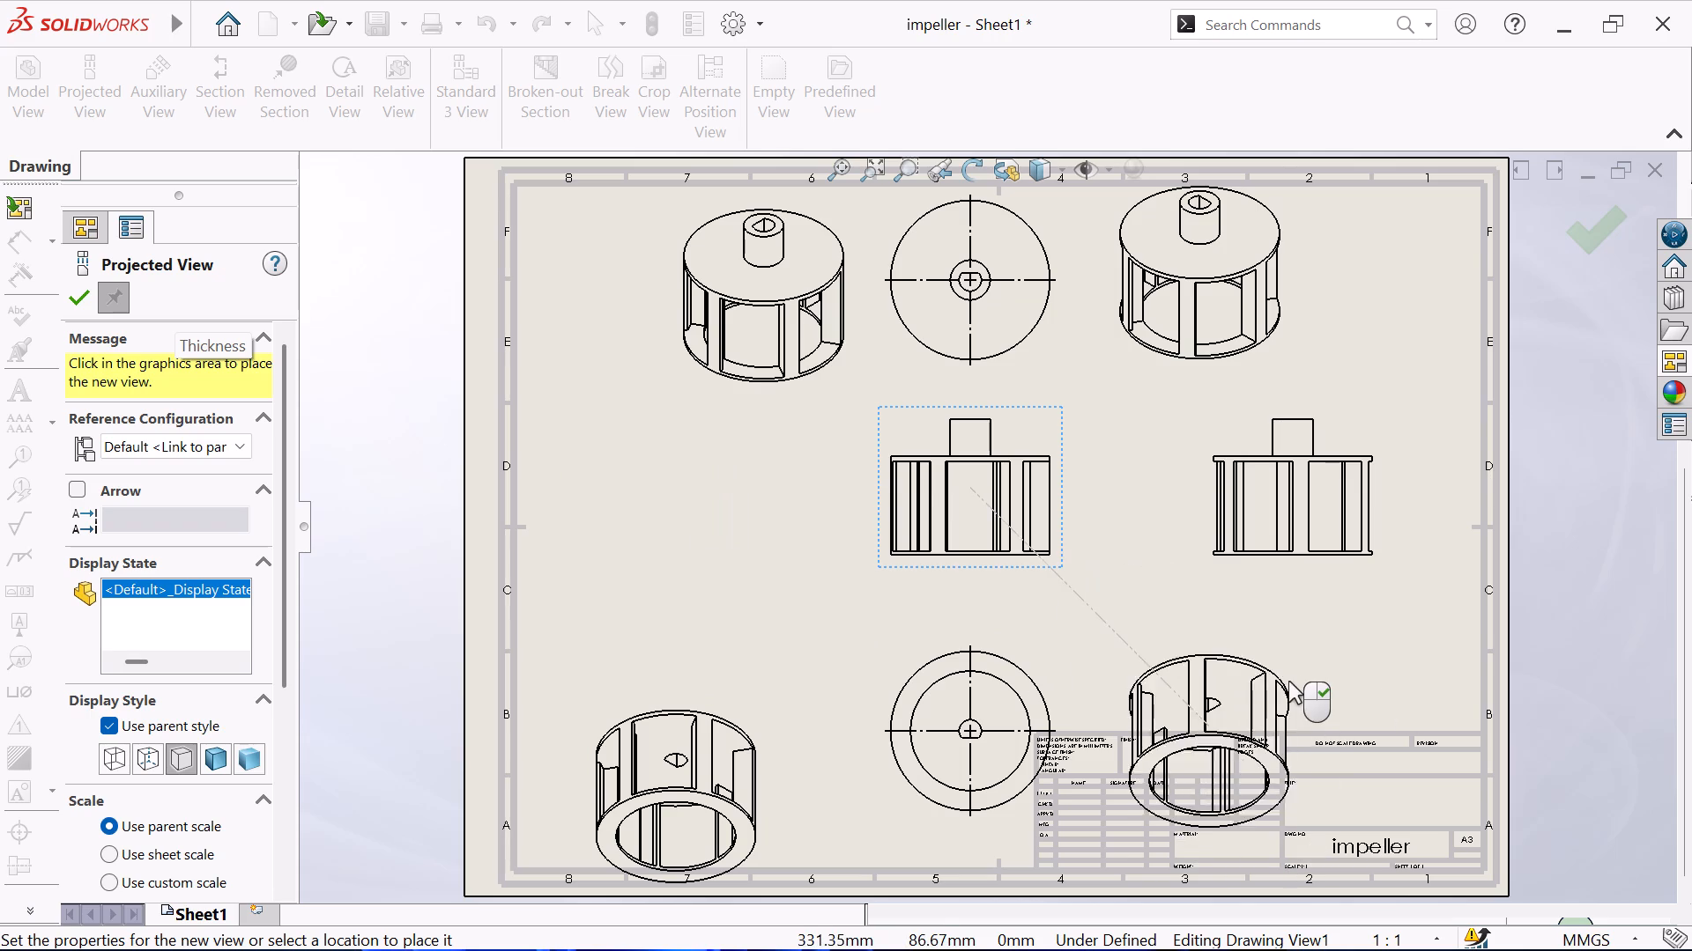
left_click(1289, 681)
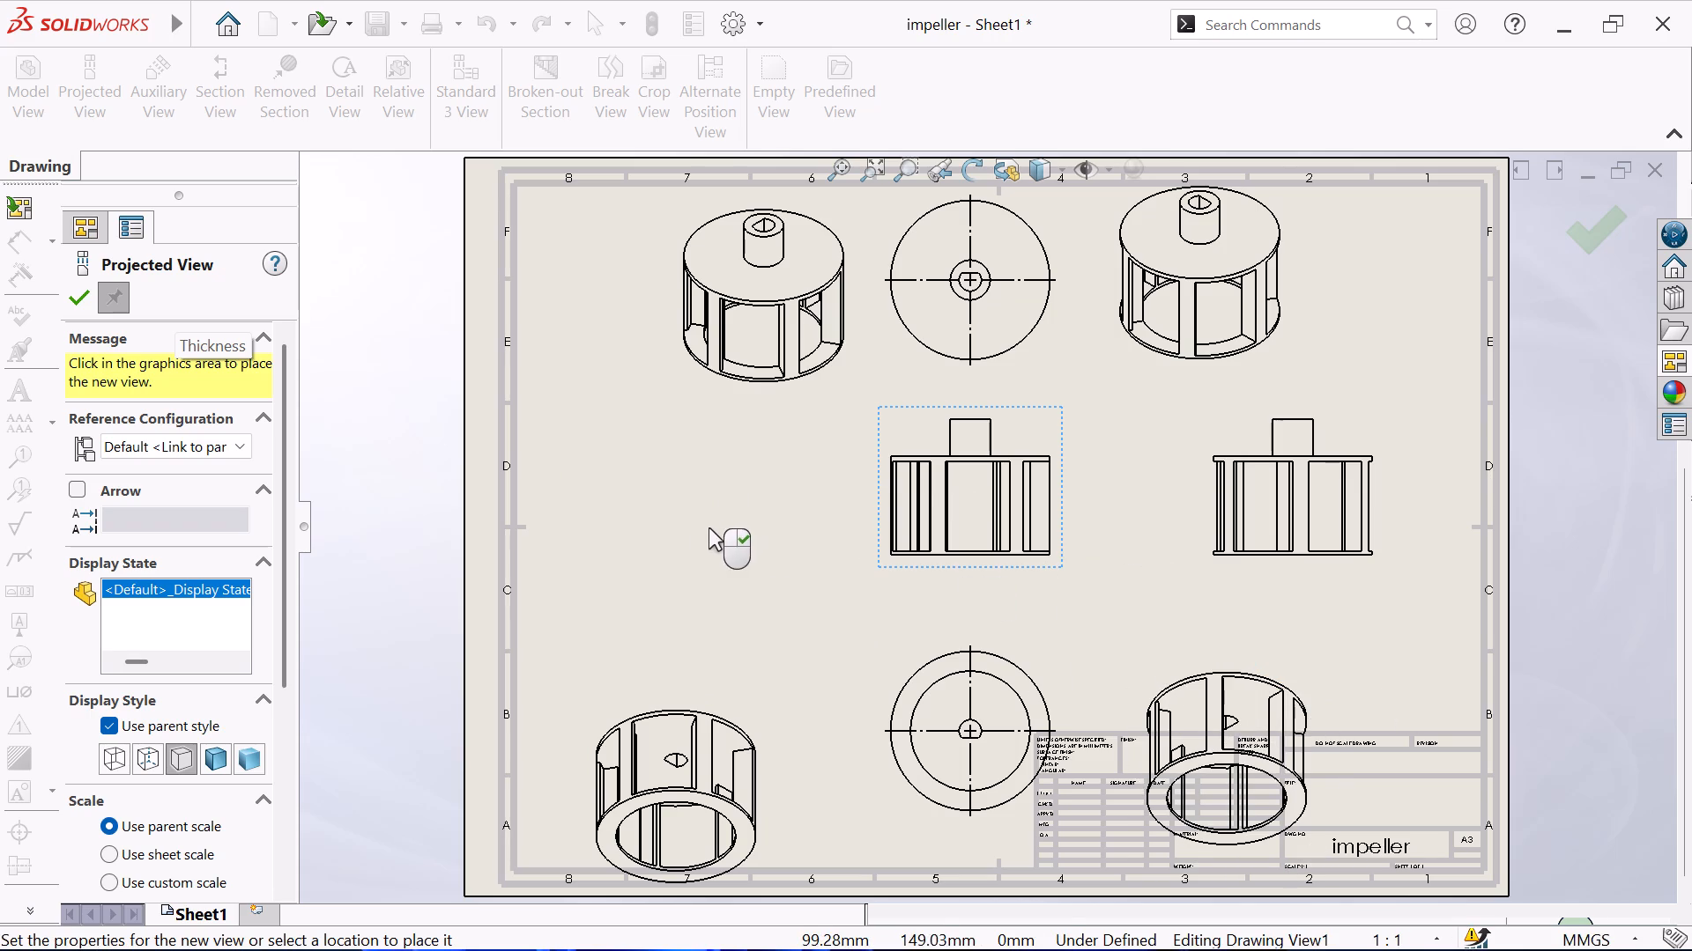
left_click(676, 524)
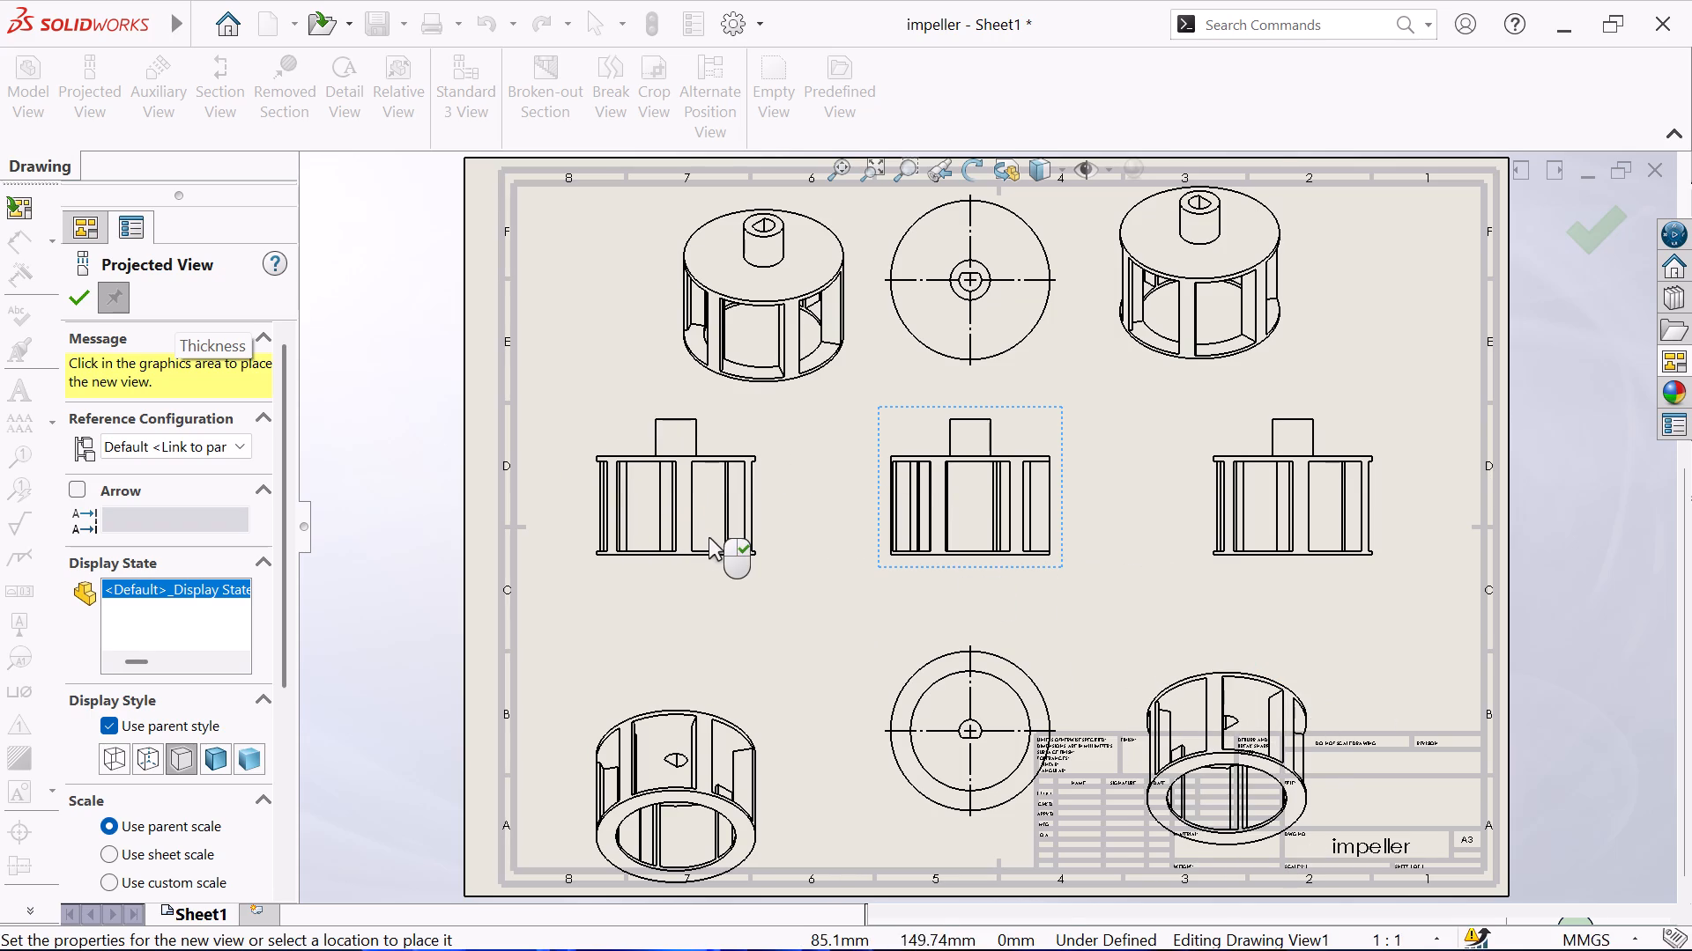
key("Escape")
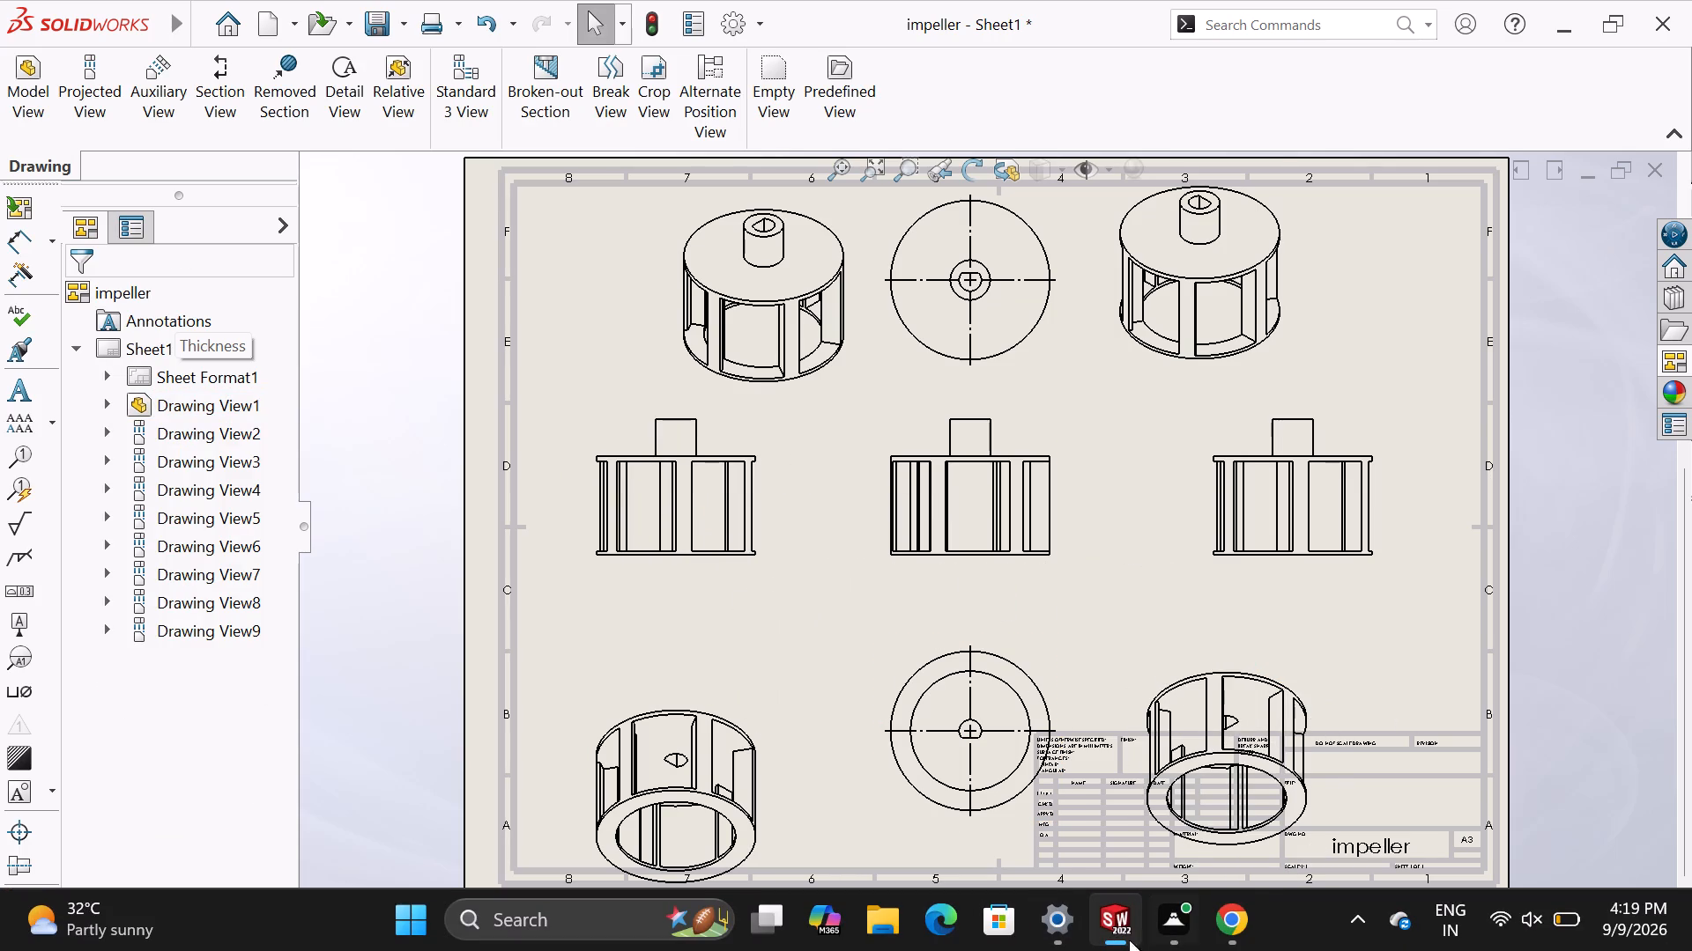
key("Escape")
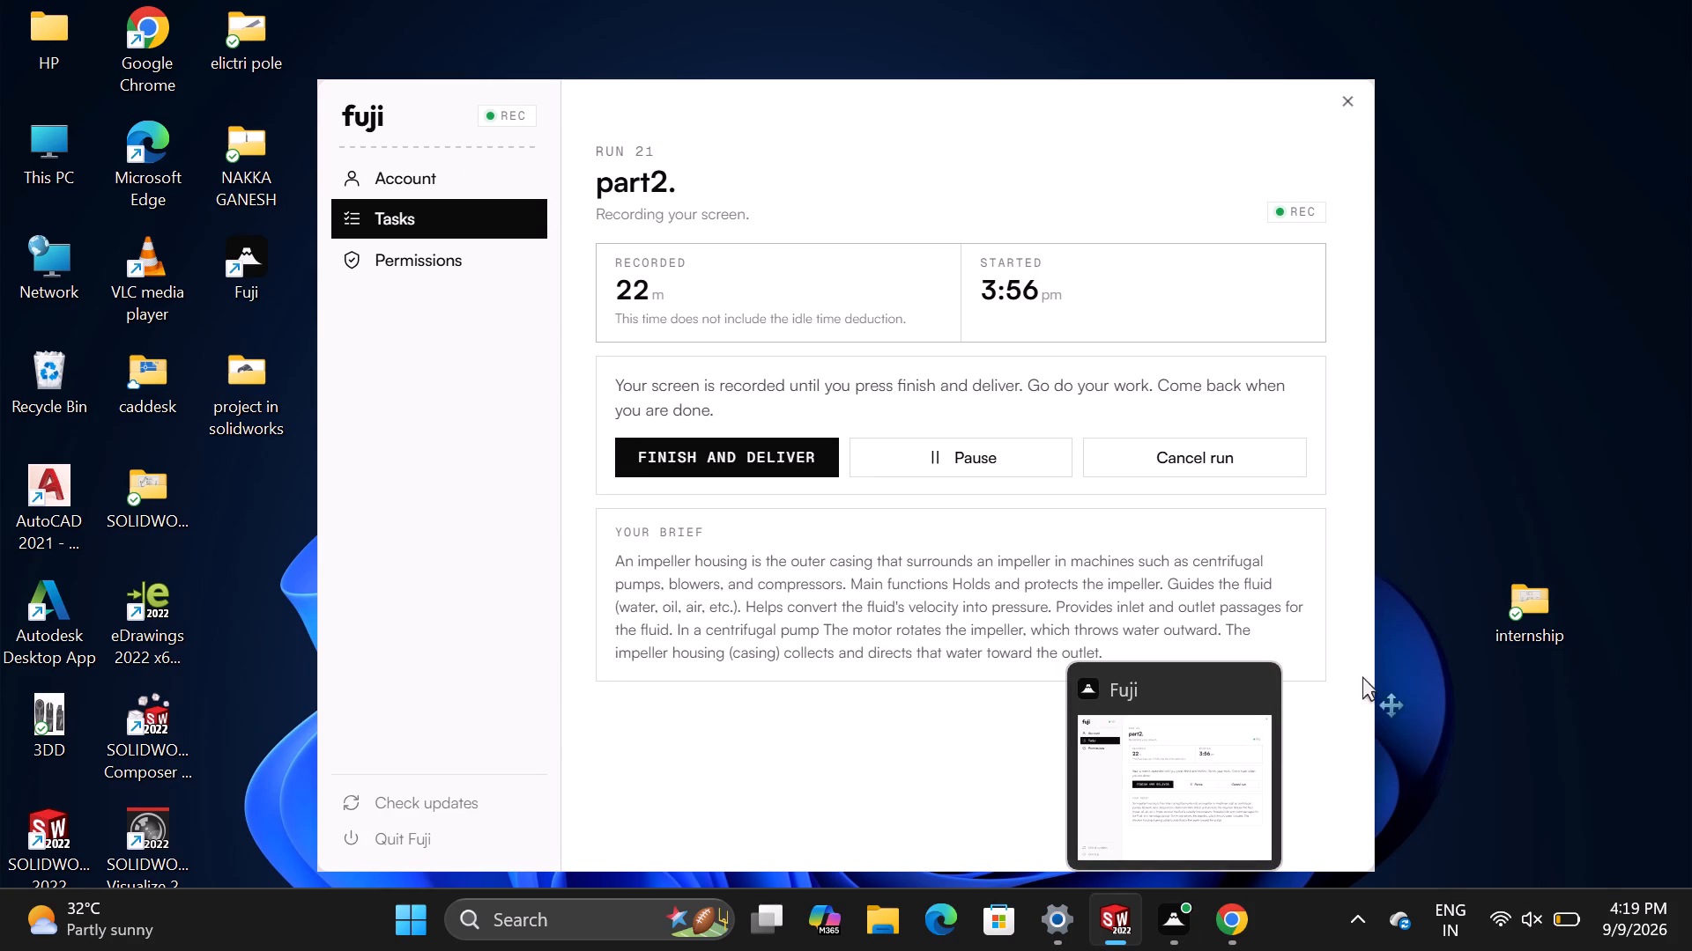
Save the drawing under the name impeller drafting in the project folder.
key("ctrl+s")
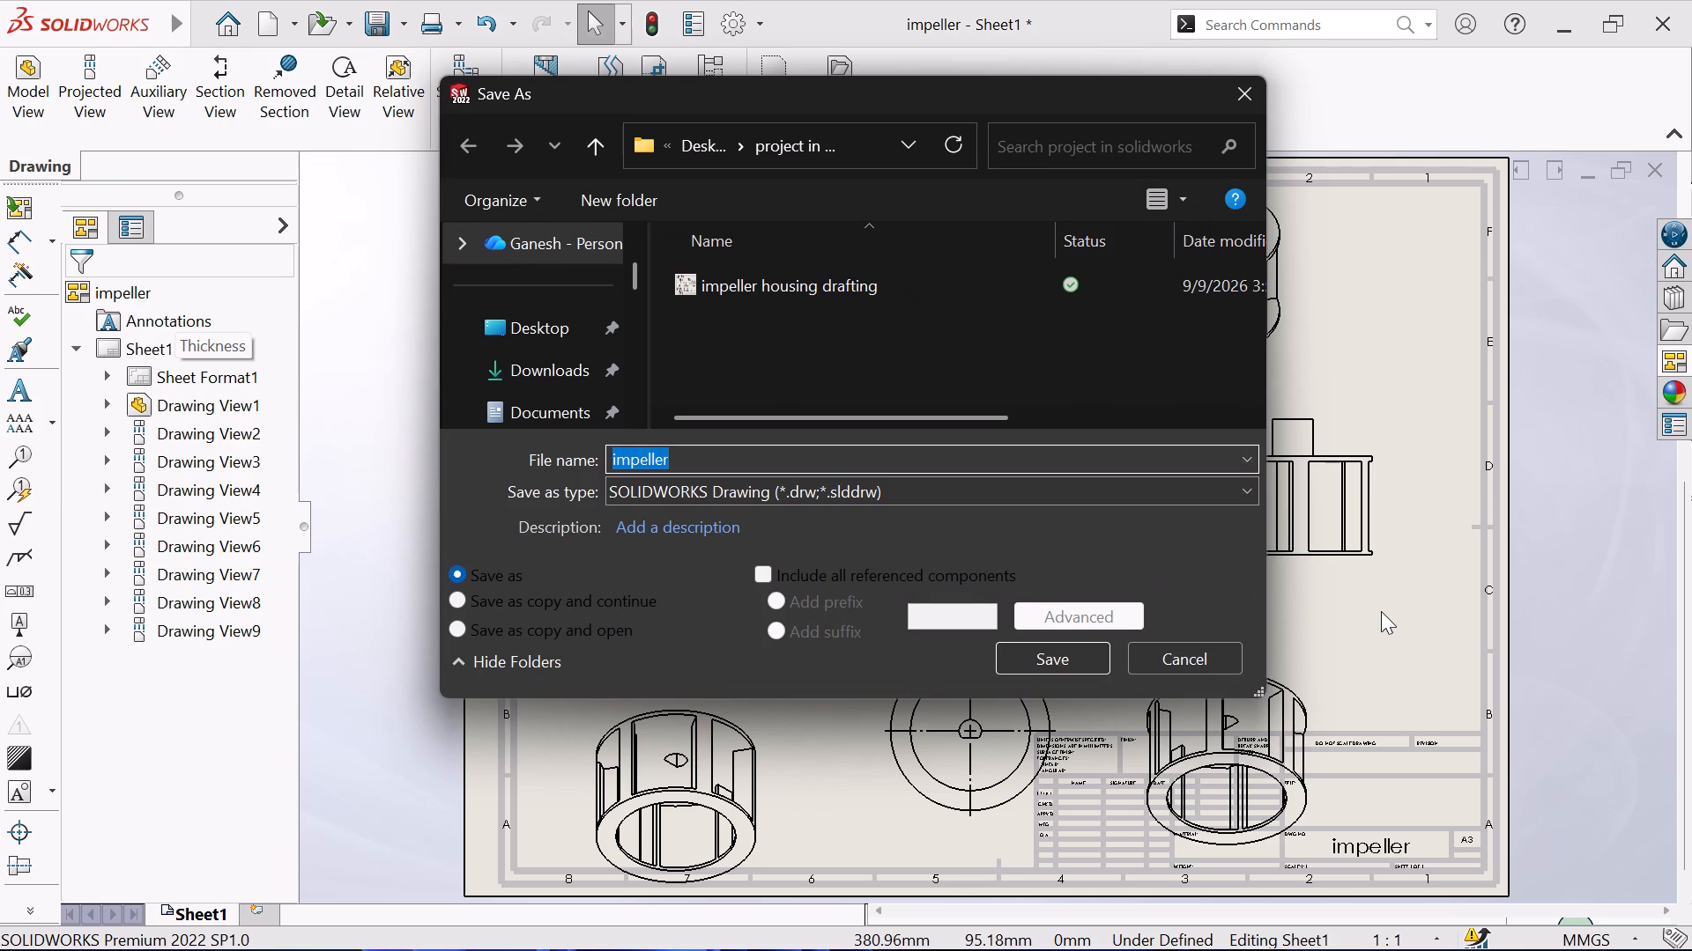
left_click(1059, 453)
key("space")
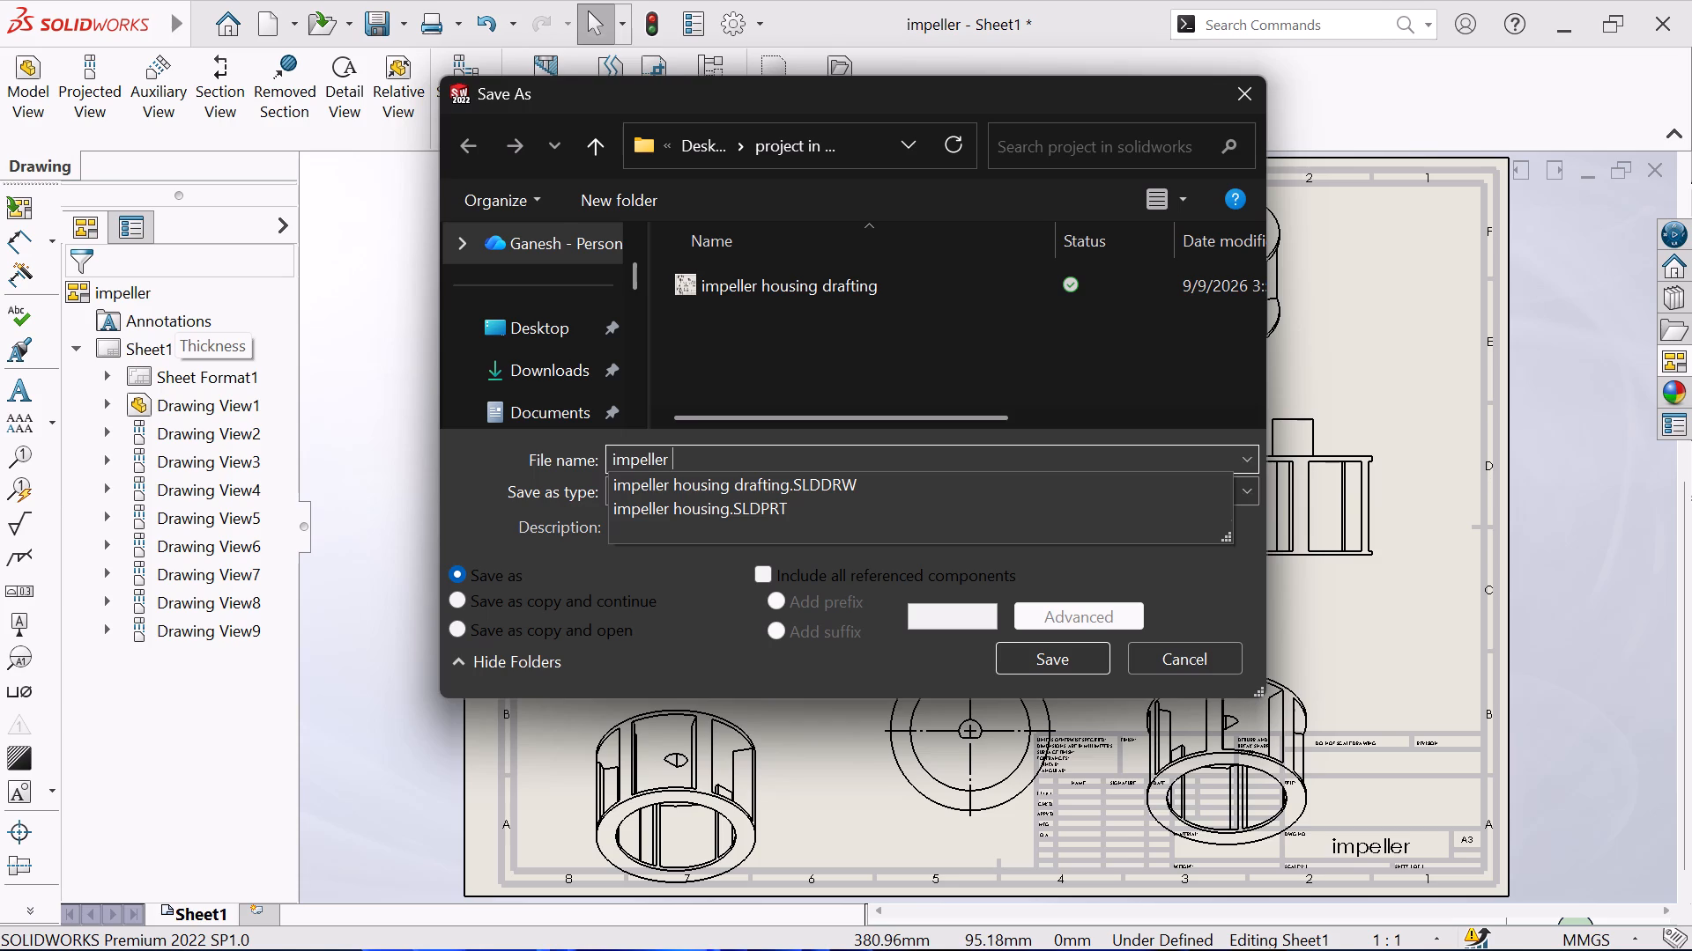
type("drafting")
key("Return")
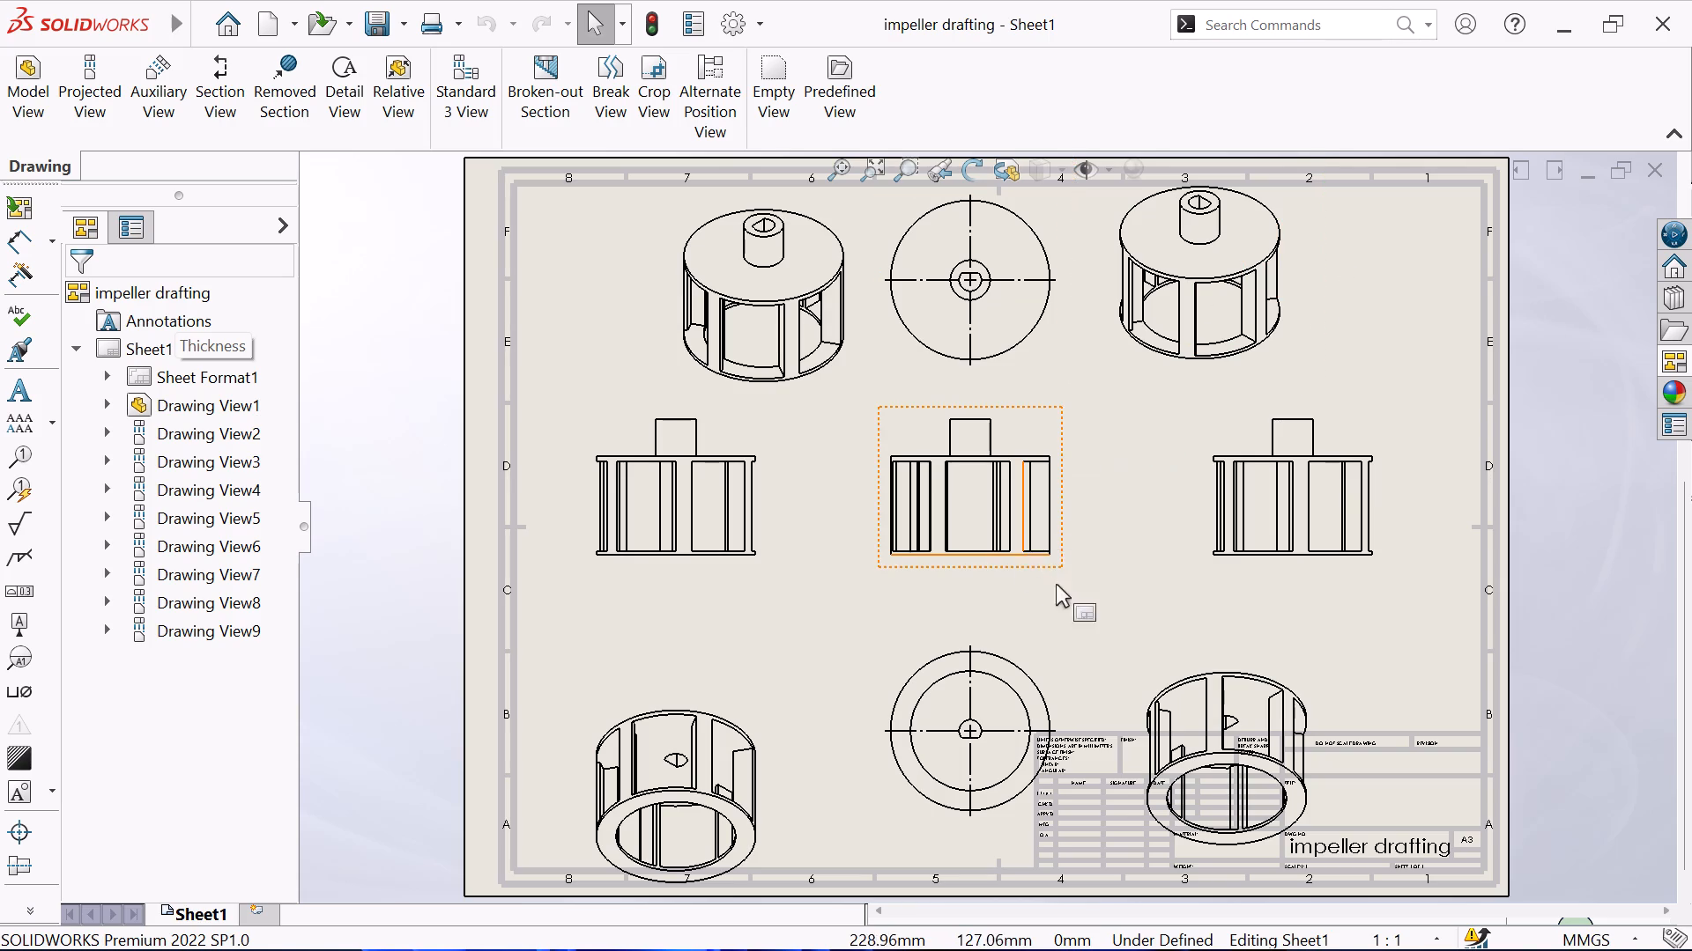
Return to the impeller part and examine the disc, boss with D-shaped bore, ribs and end ring from all sides.
left_click(1591, 169)
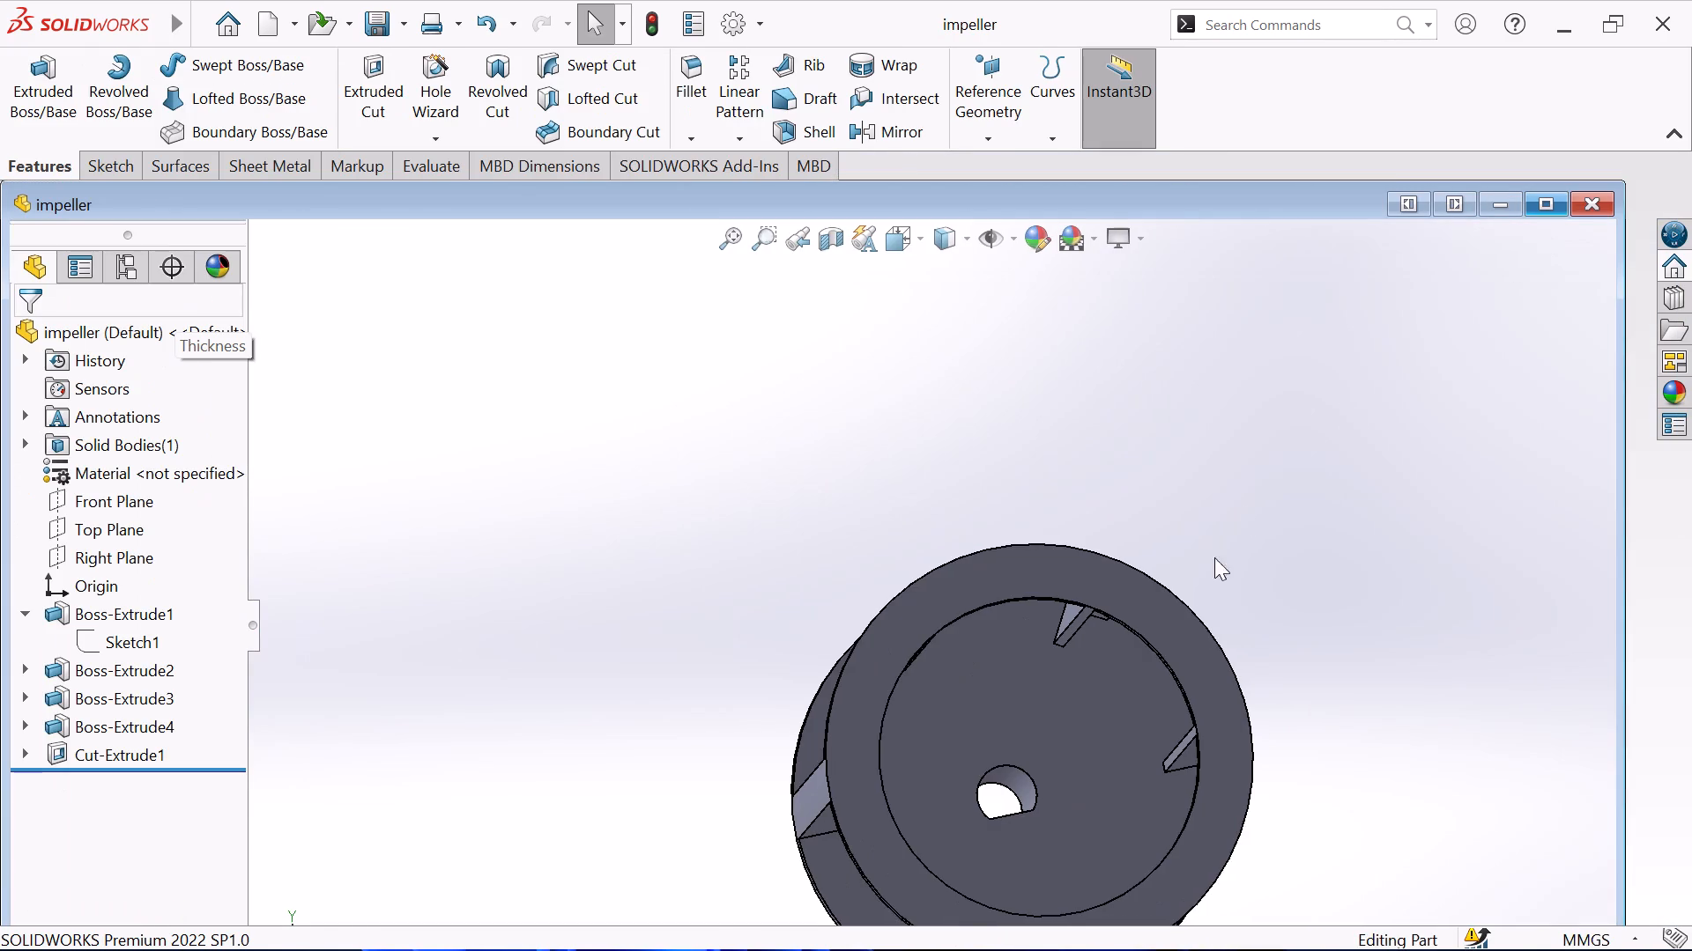
left_click(1552, 202)
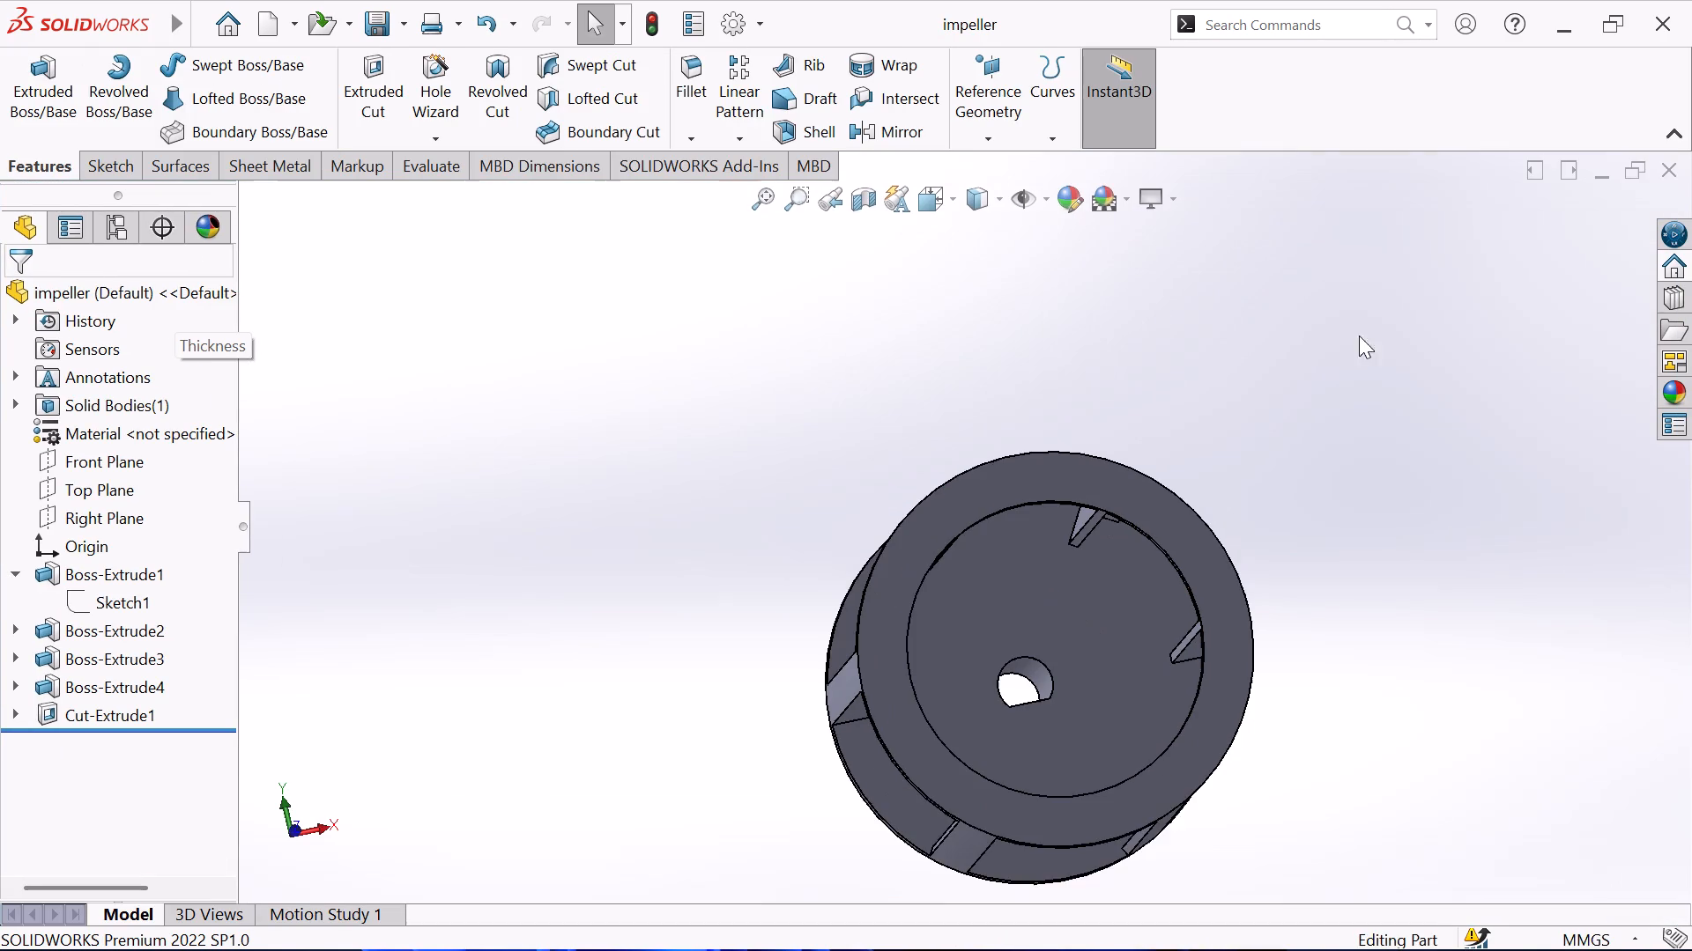
scroll(1191, 426, "up", 1)
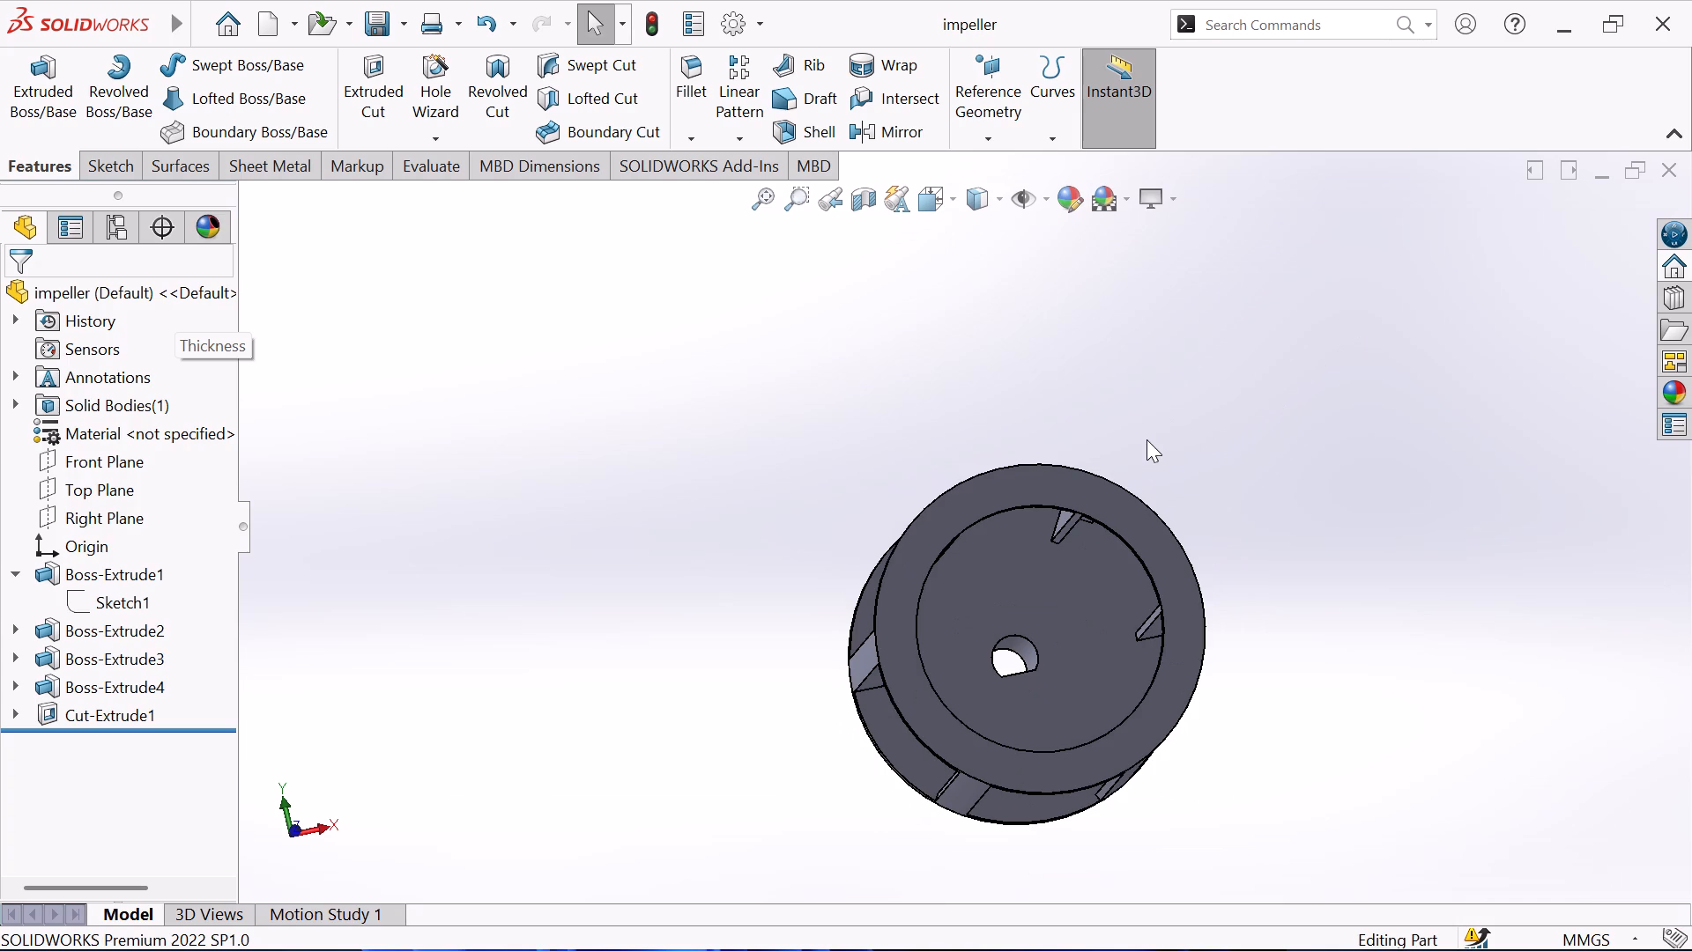
key("ctrl+7")
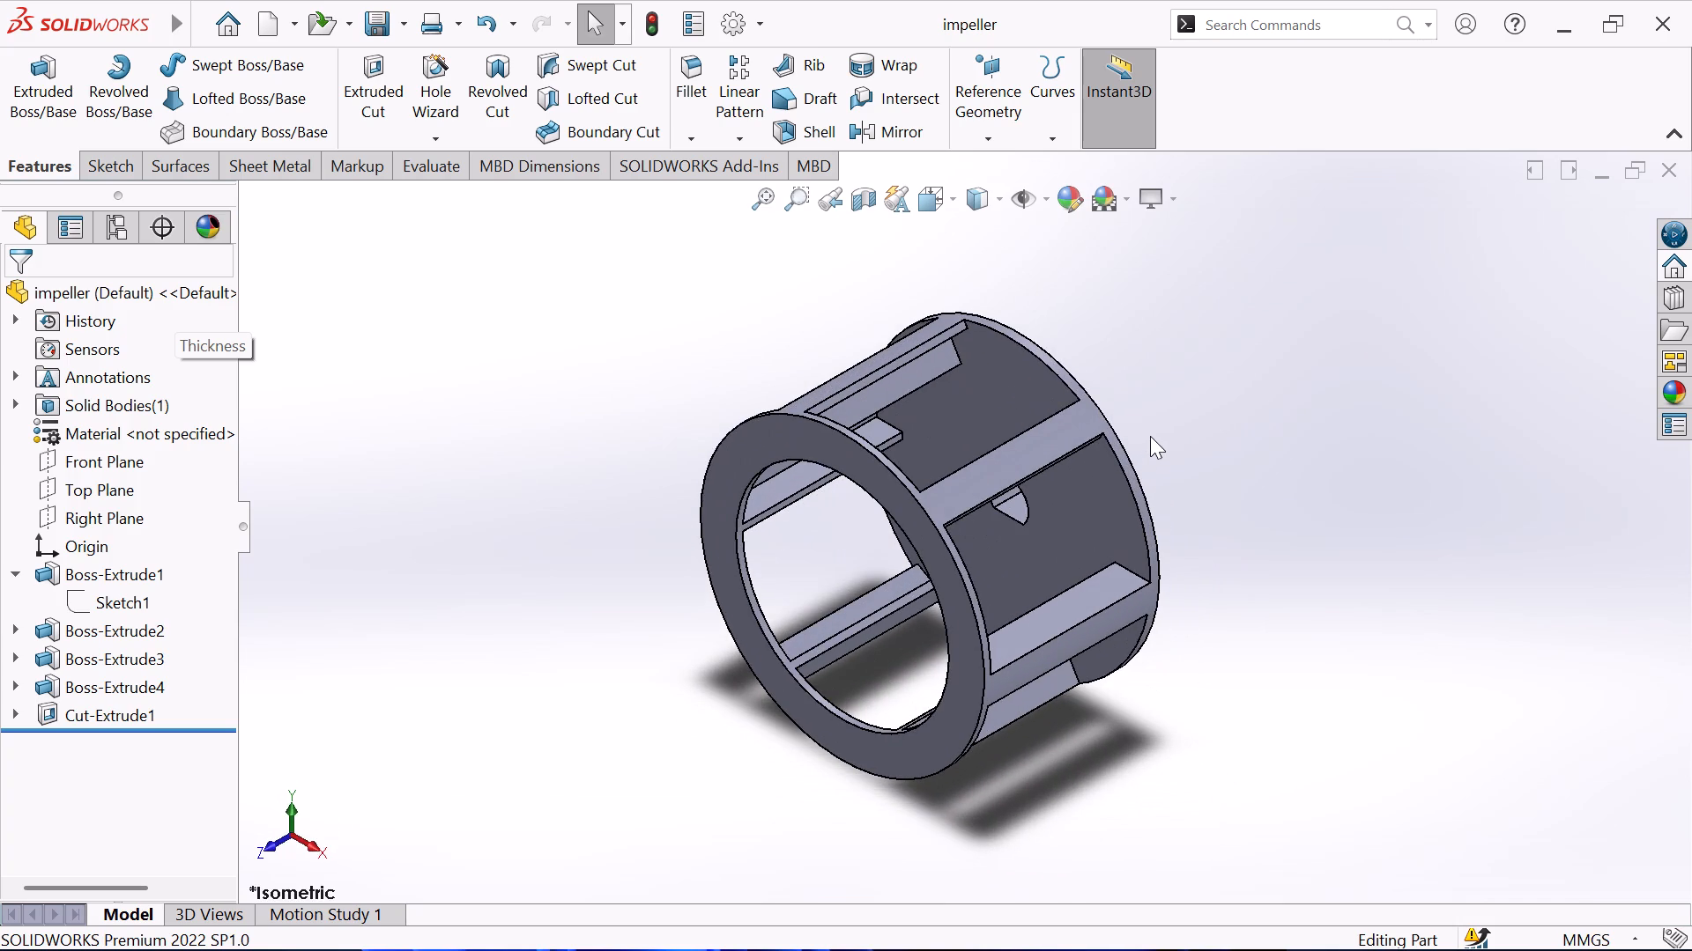
middle_click_drag(1192, 417, 869, 469)
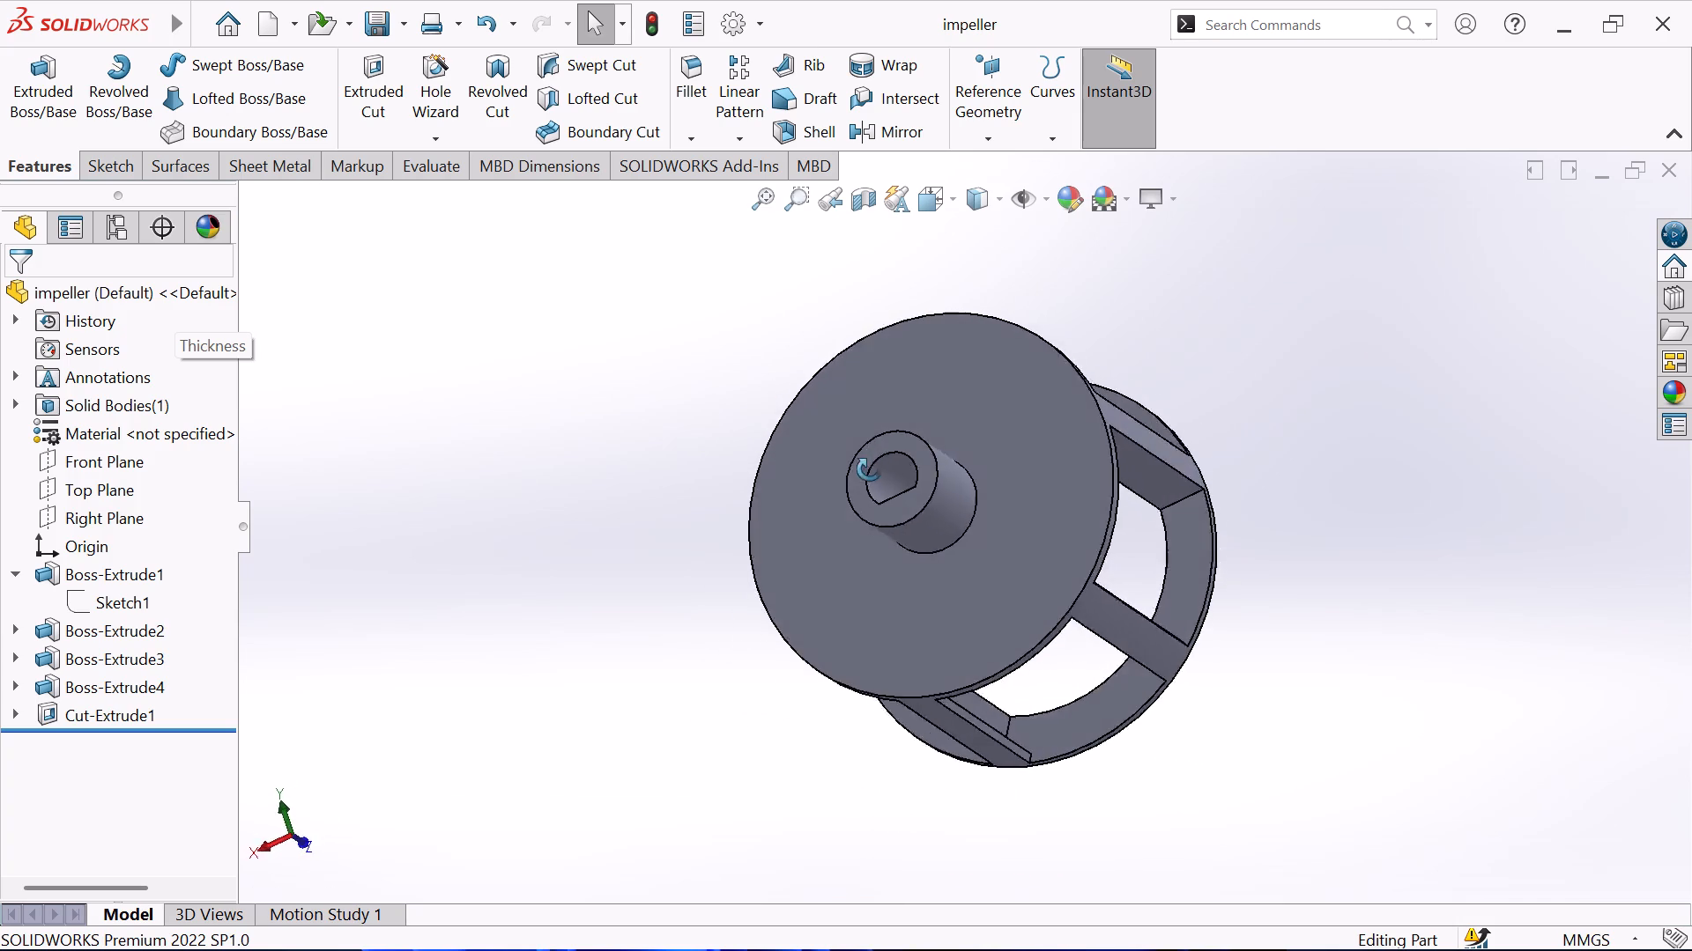
middle_click_drag(869, 469, 816, 507)
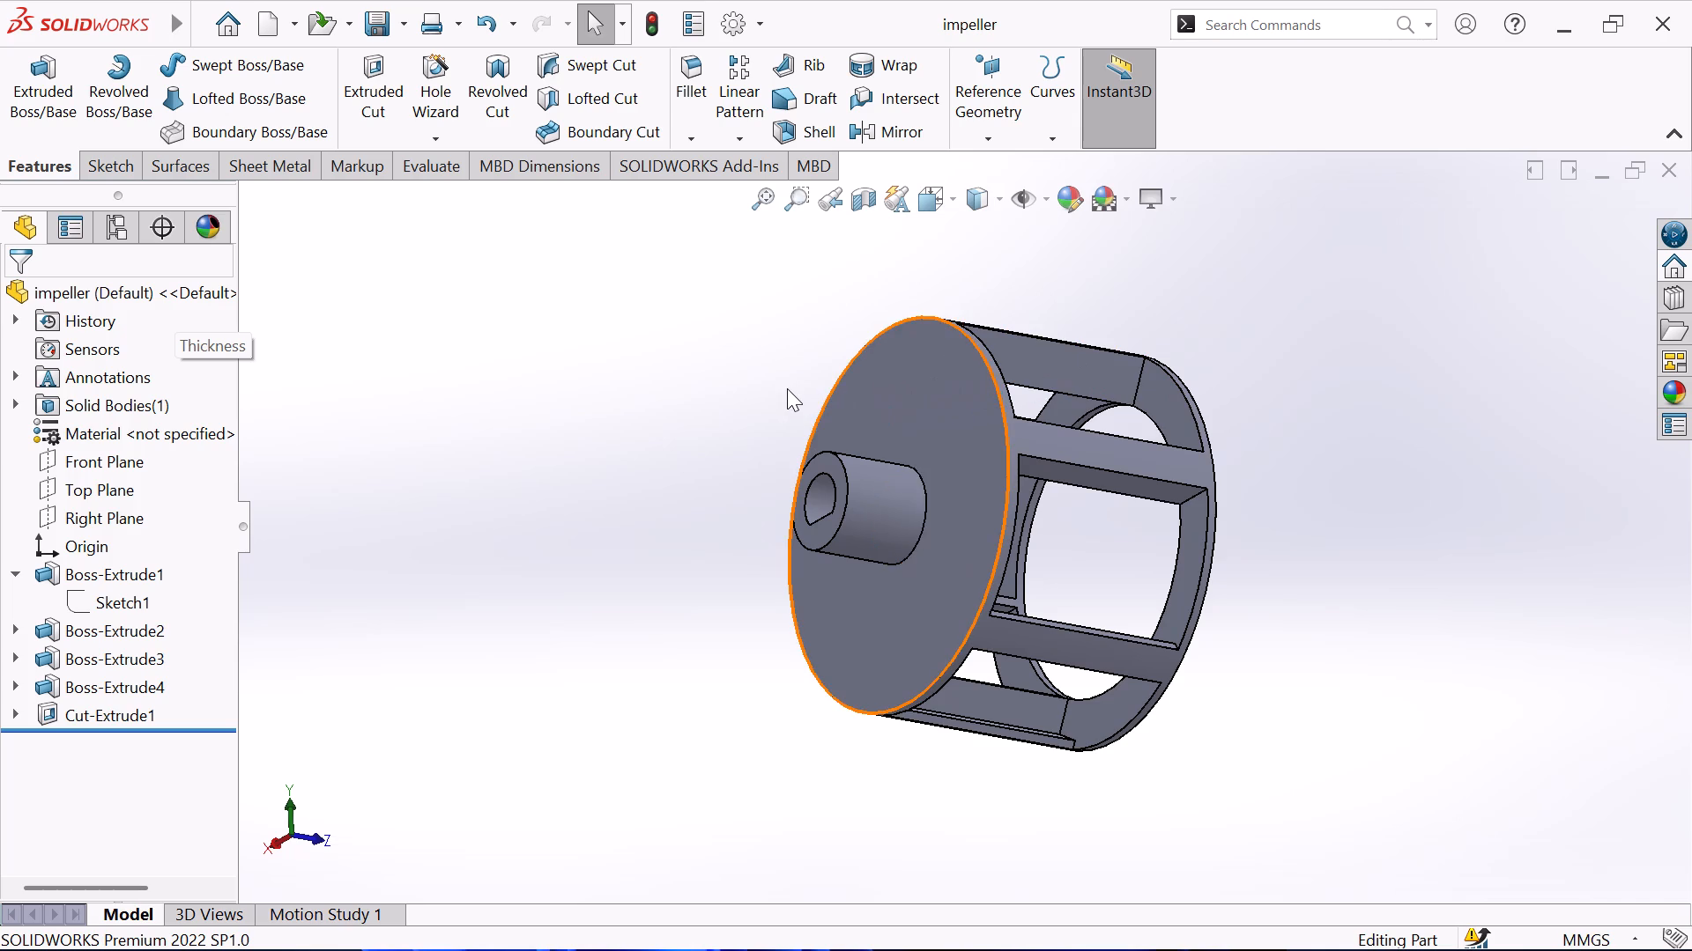
scroll(785, 388, "up", 1)
middle_click_drag(858, 371, 691, 308)
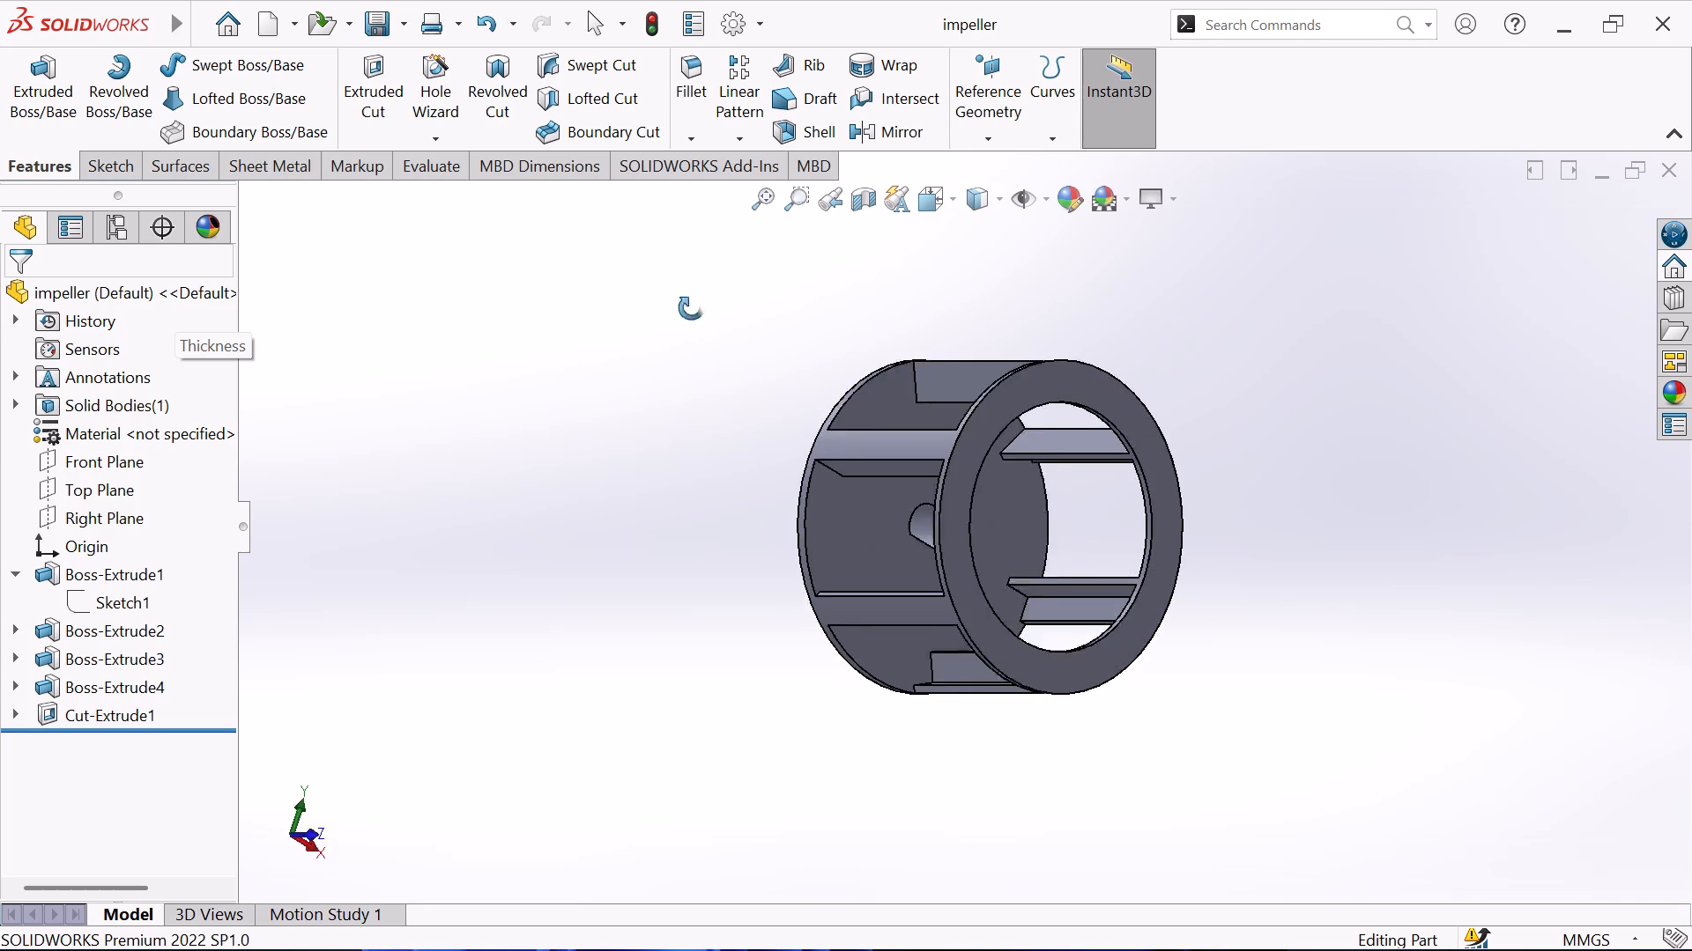
middle_click_drag(691, 308, 683, 281)
middle_click_drag(1312, 387, 1189, 270)
middle_click_drag(1263, 430, 1275, 394)
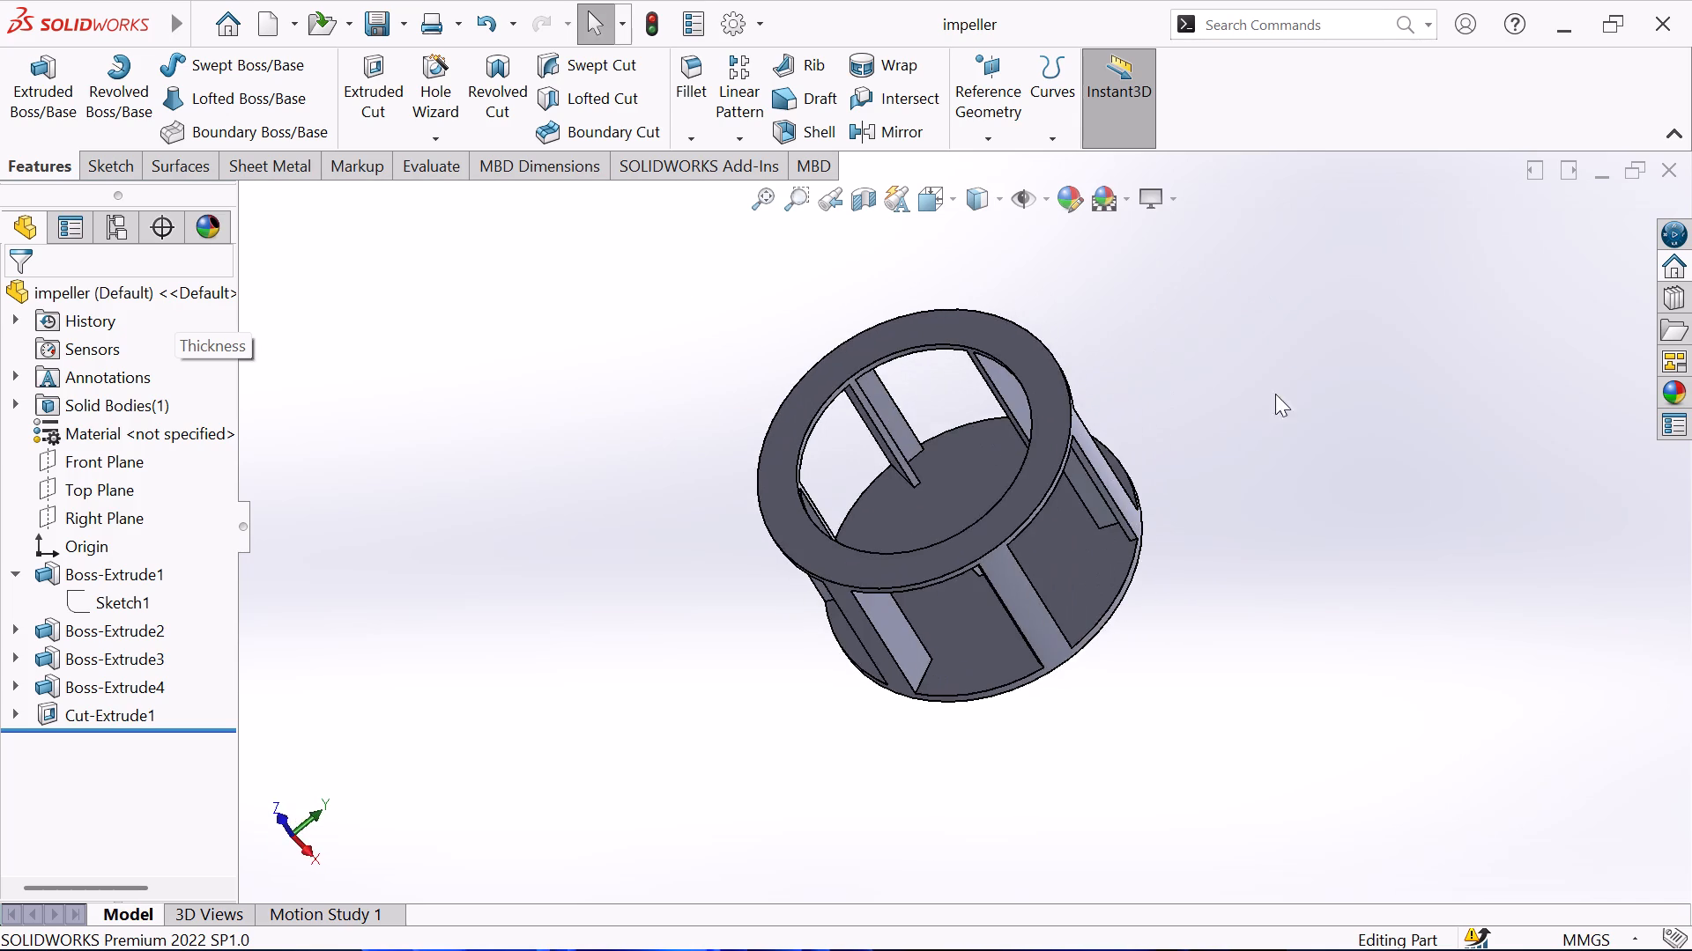
middle_click_drag(1275, 394, 1288, 316)
scroll(1309, 418, "down", 1)
middle_click_drag(1309, 418, 1187, 513)
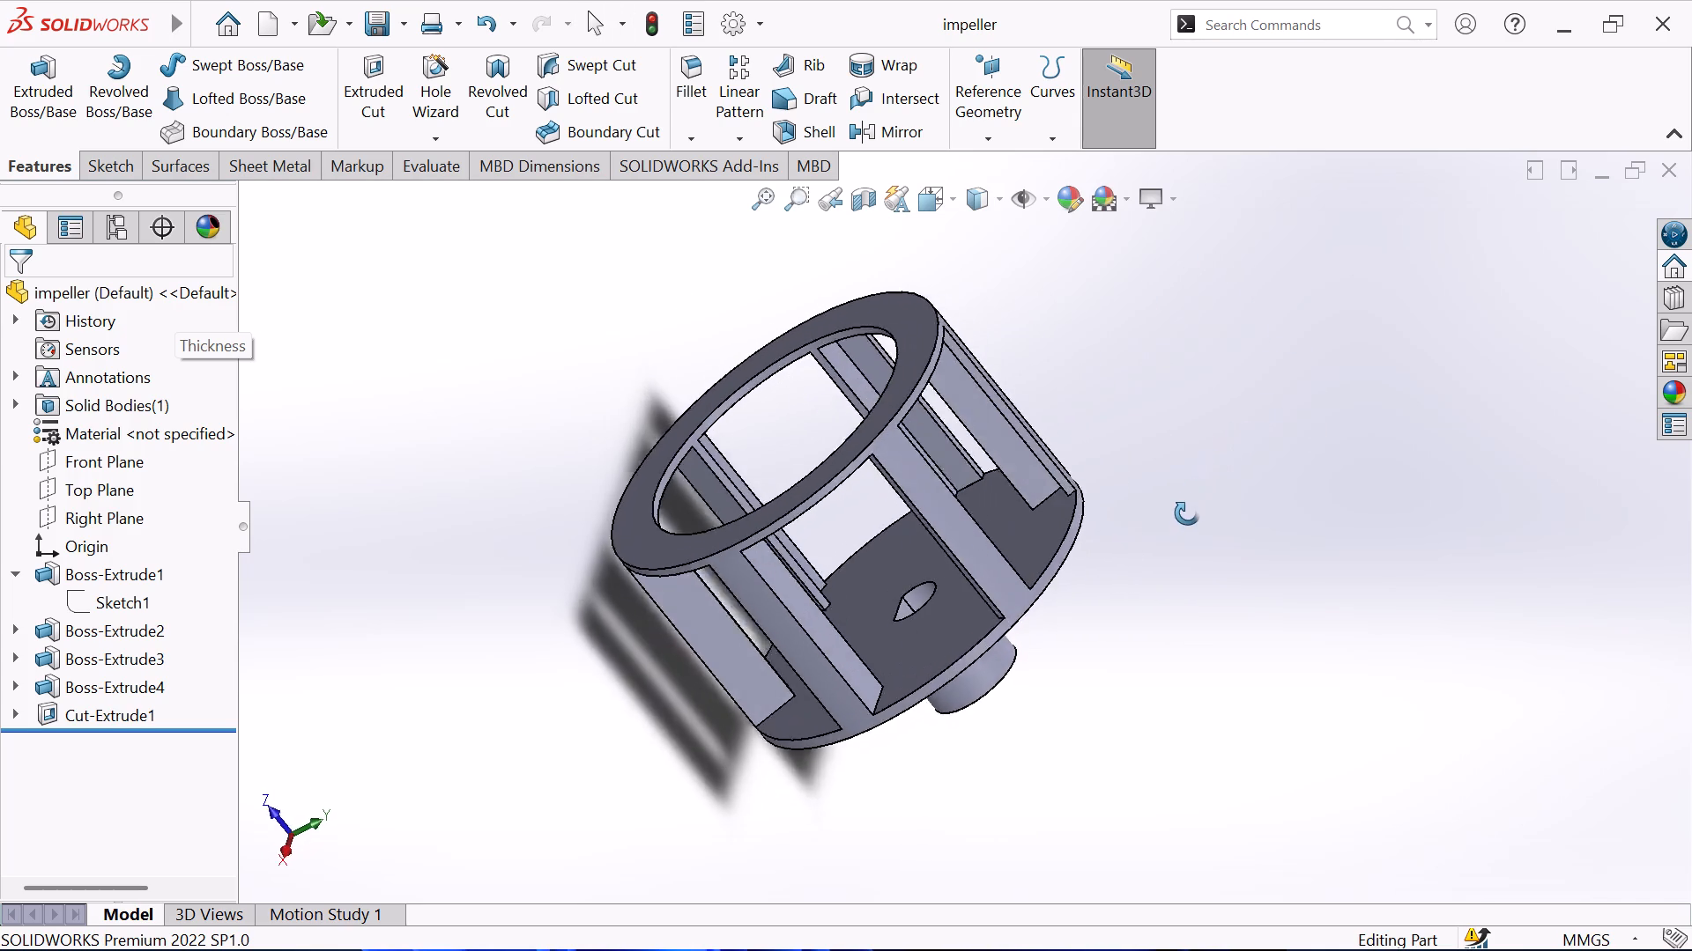
middle_click_drag(1187, 513, 1319, 362)
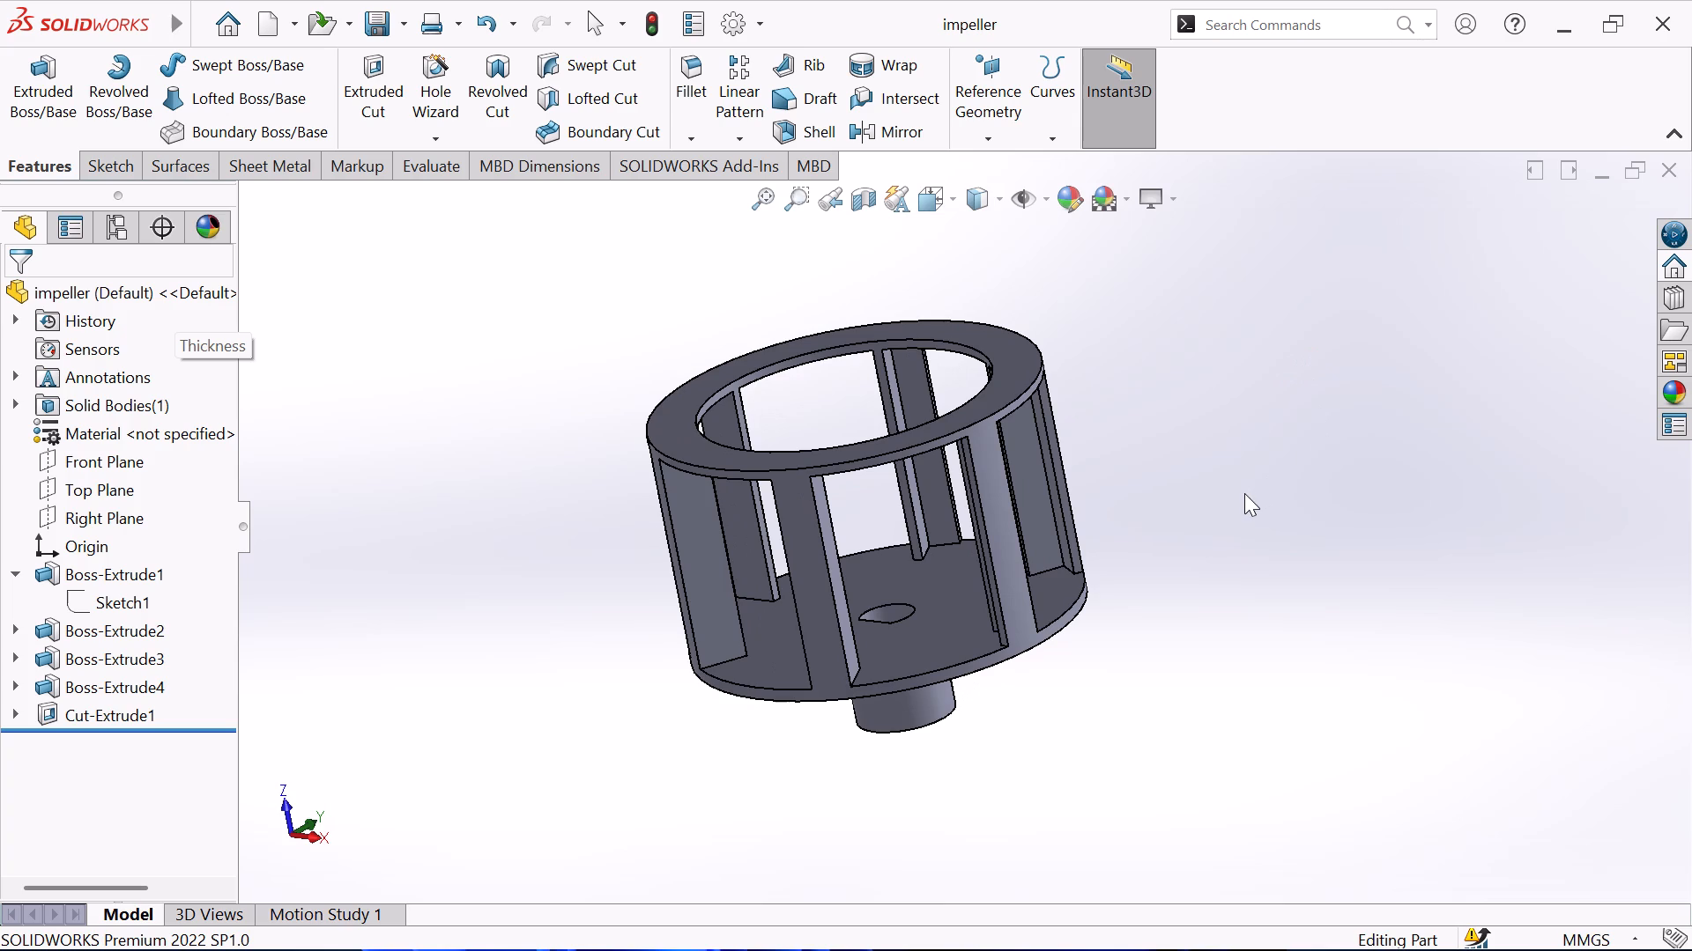
middle_click_drag(1243, 494, 1287, 429)
middle_click_drag(1237, 505, 1353, 438)
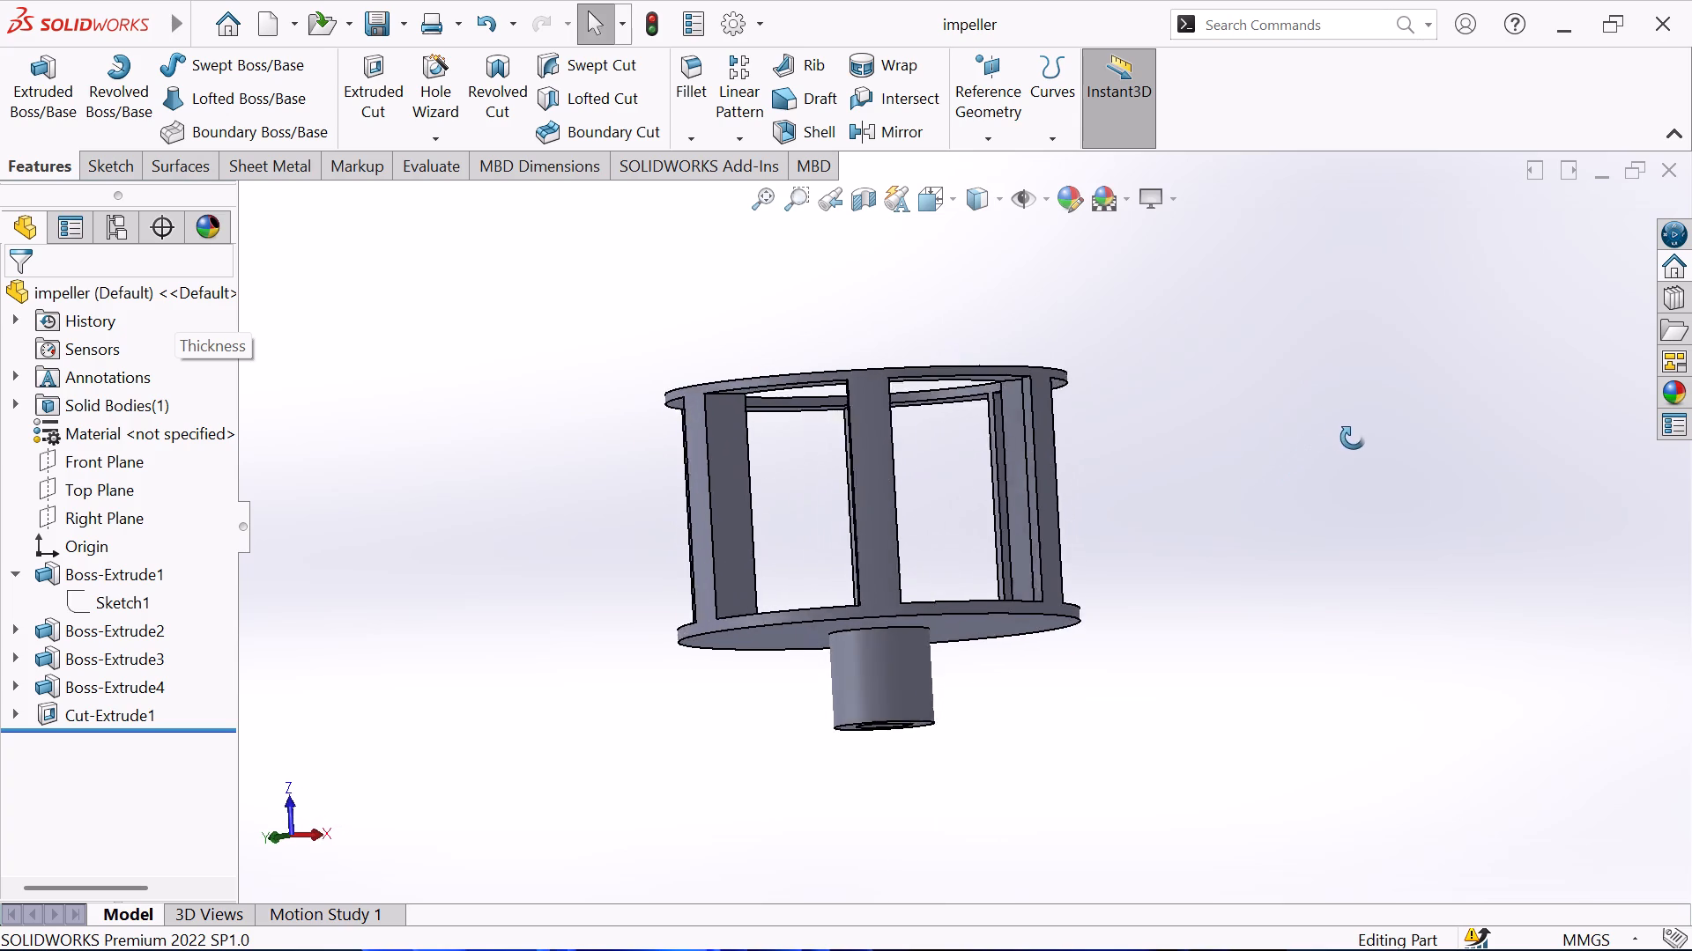
middle_click_drag(1353, 438, 1362, 681)
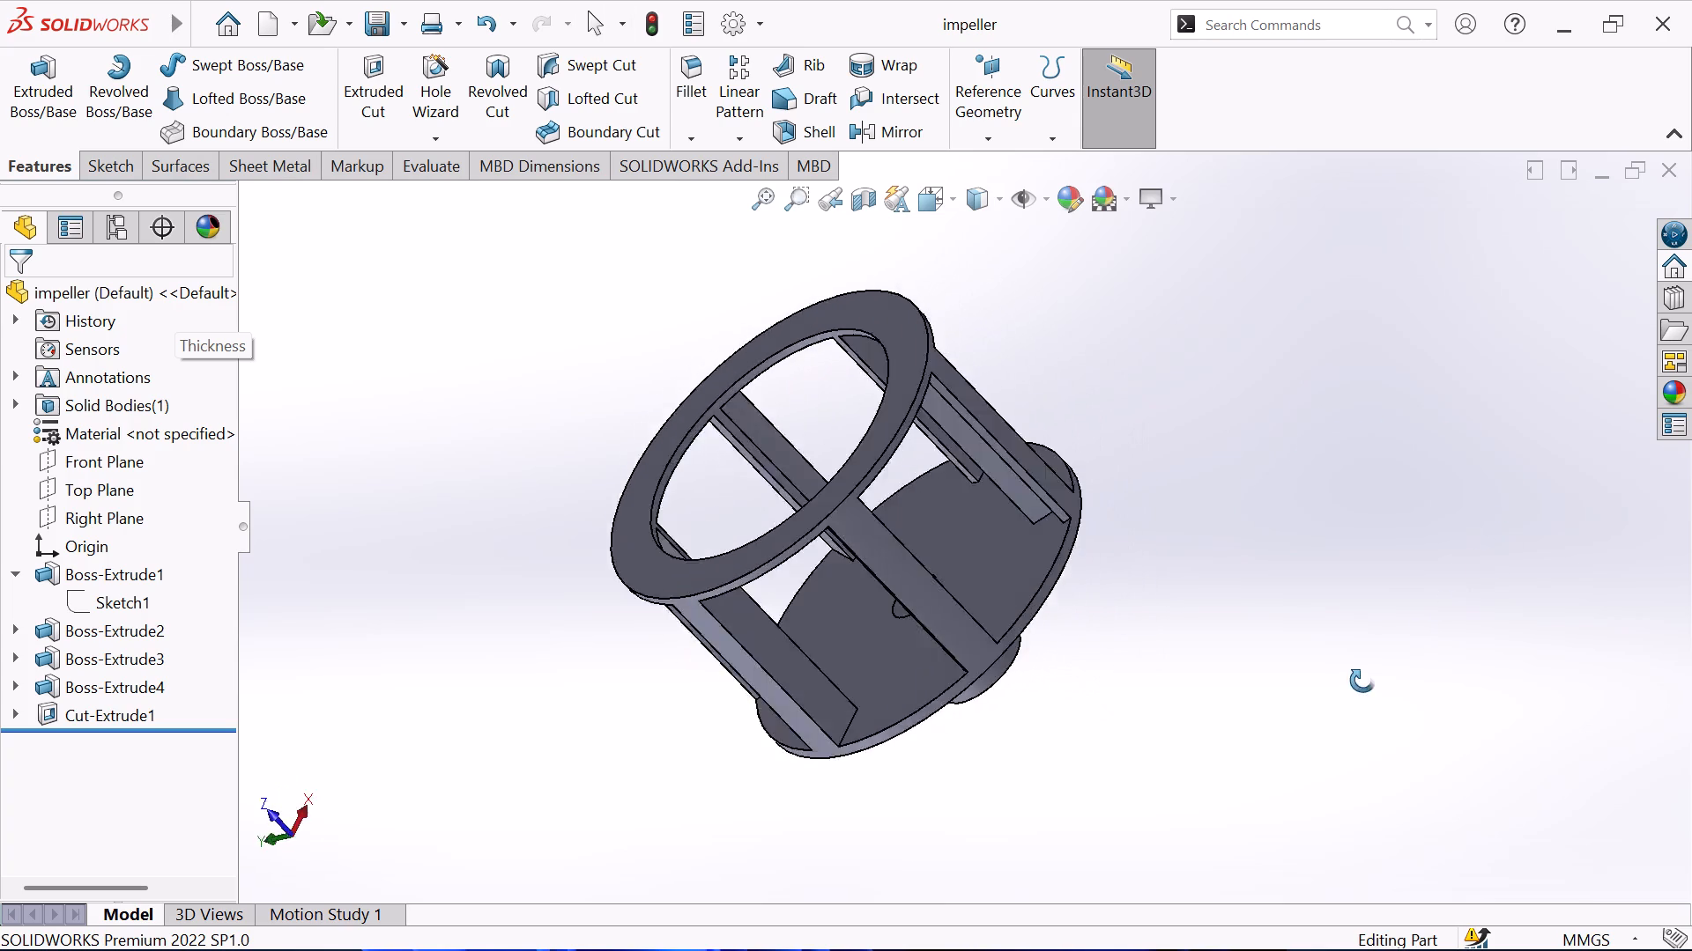
middle_click_drag(1362, 681, 1360, 694)
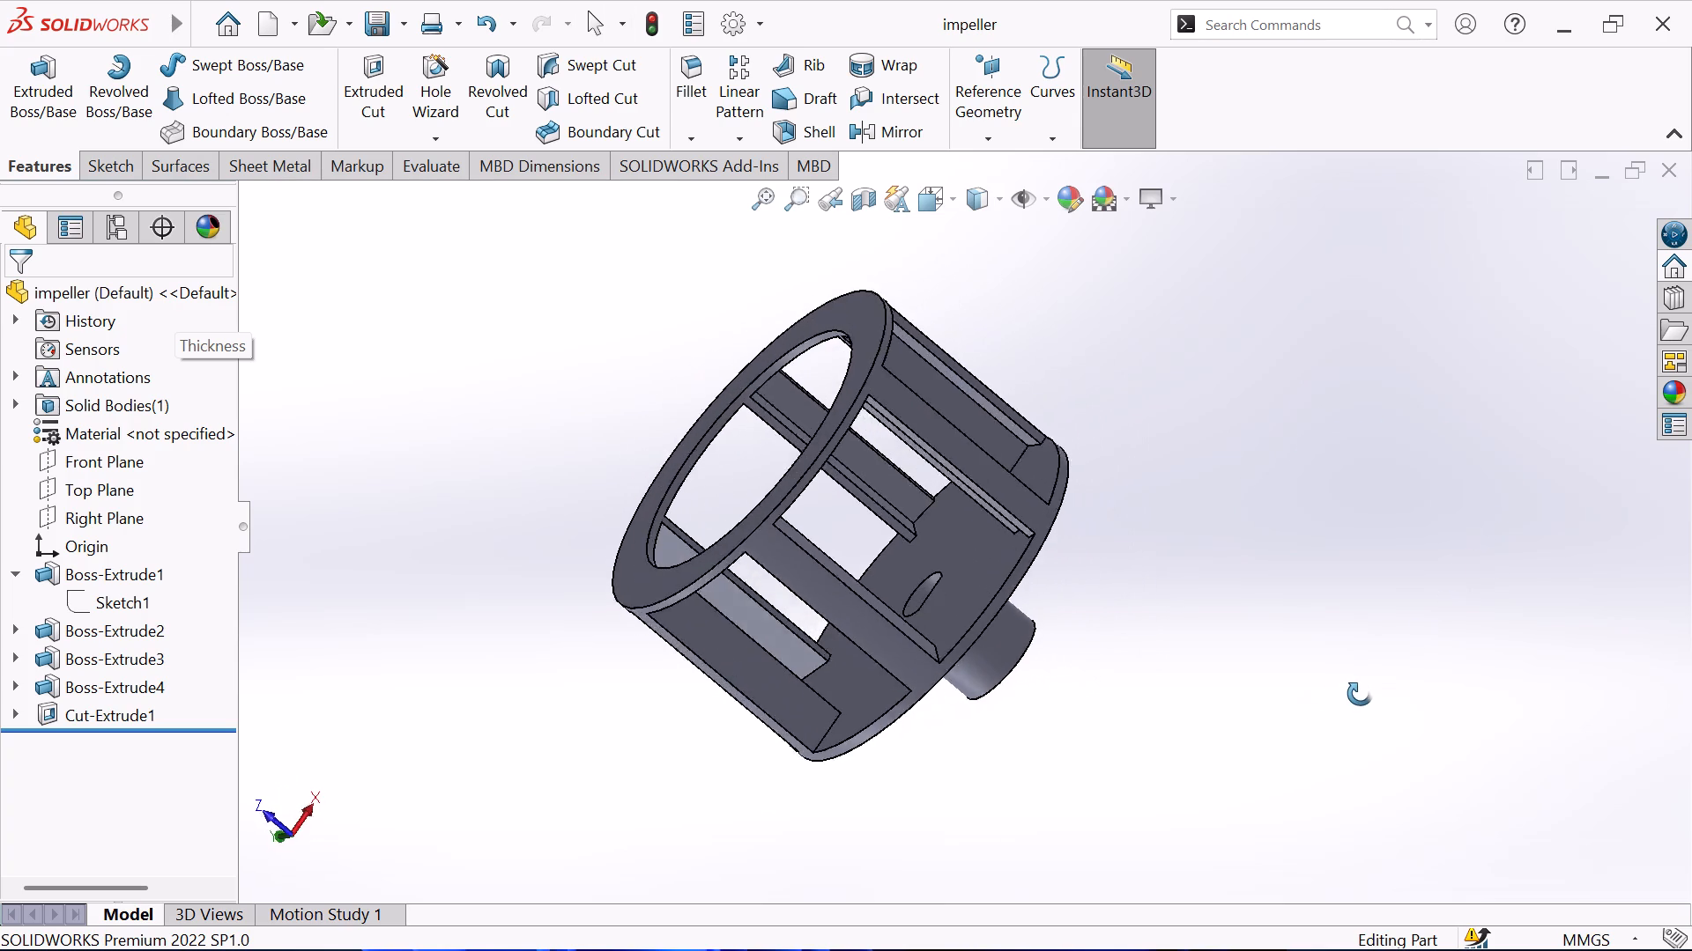
middle_click_drag(1360, 694, 1427, 611)
middle_click_drag(1427, 611, 1424, 587)
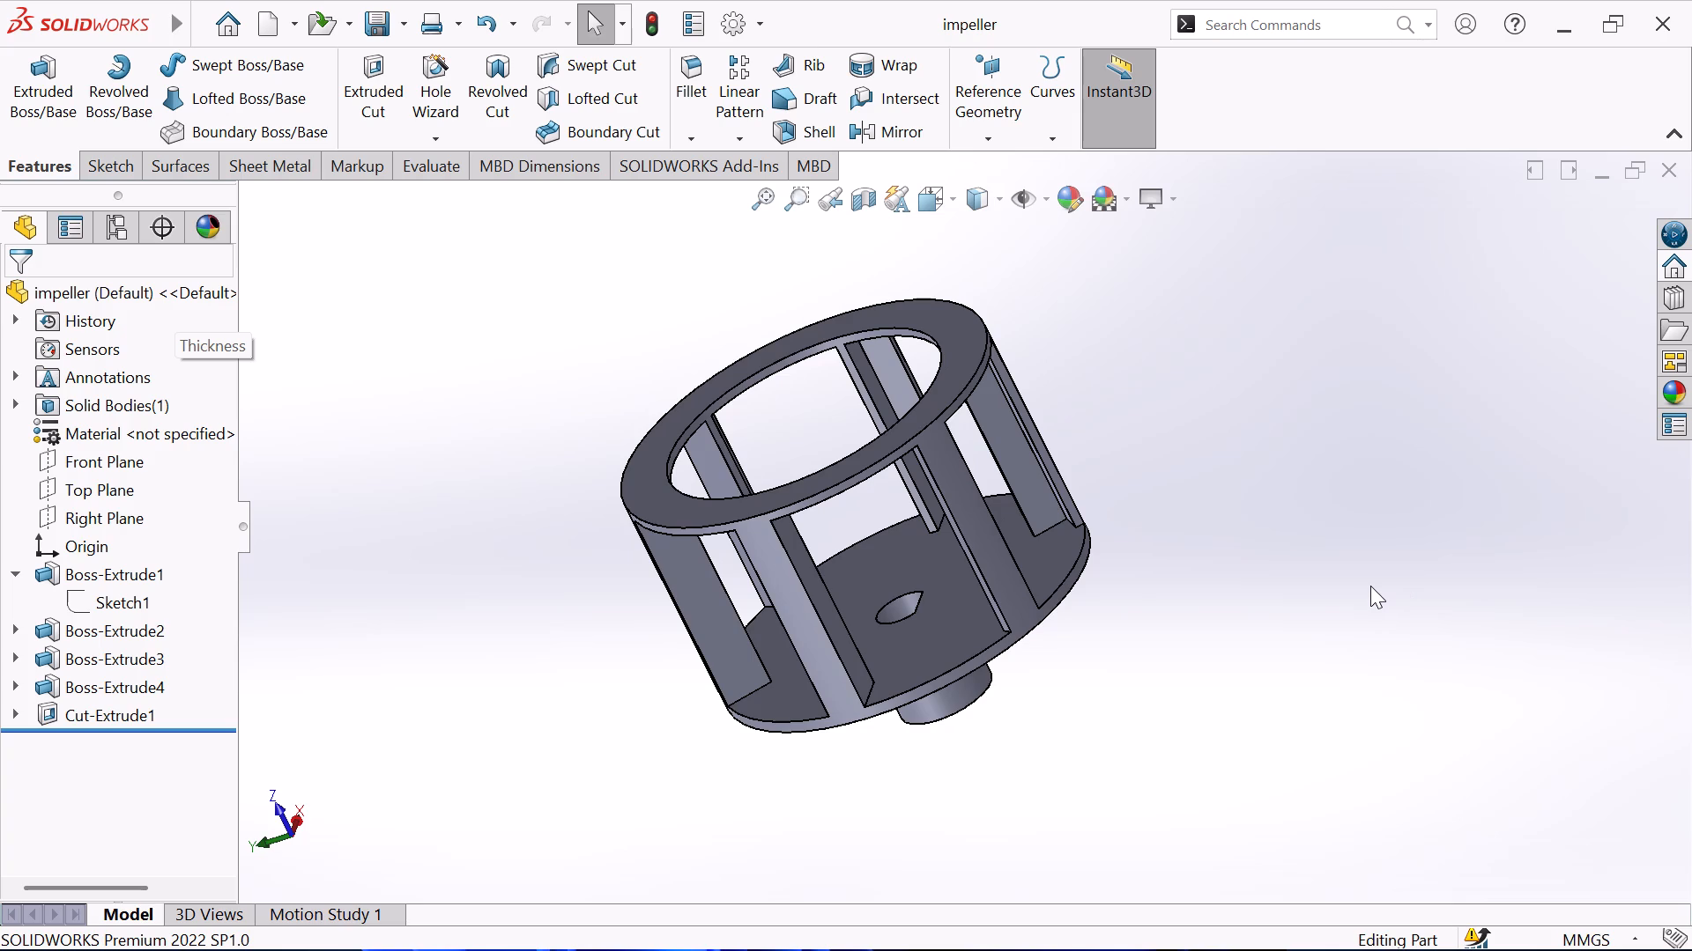
middle_click(1373, 575)
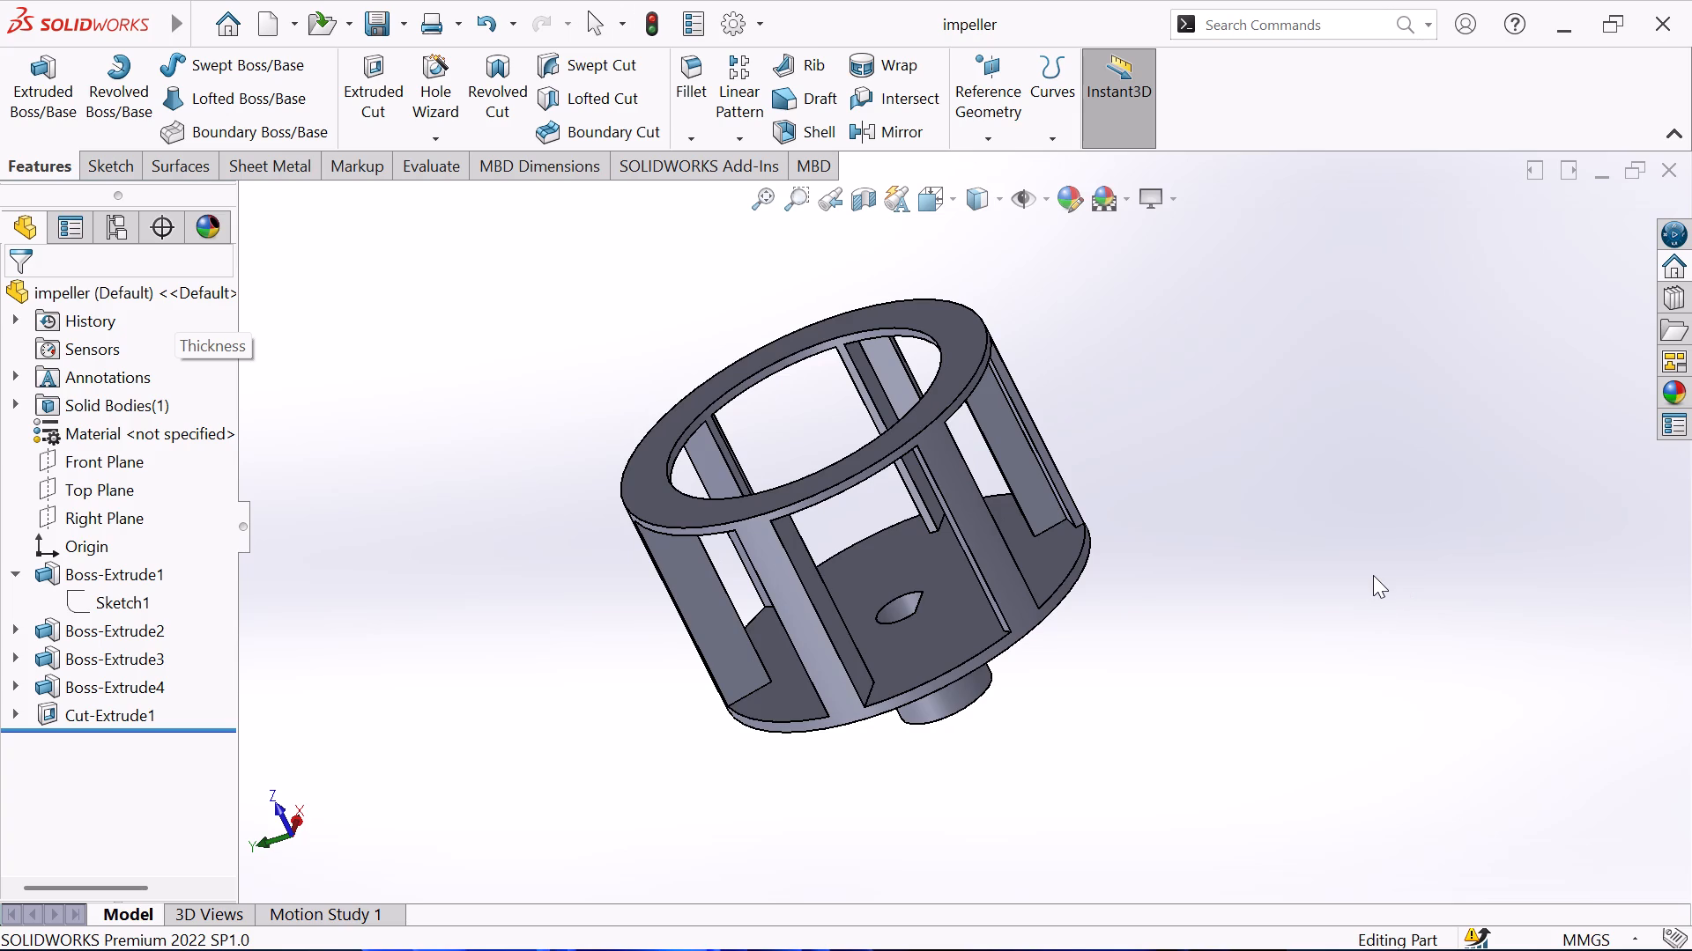
scroll(1373, 575, "down", 1)
scroll(1334, 625, "up", 1)
middle_click_drag(1313, 632, 1354, 600)
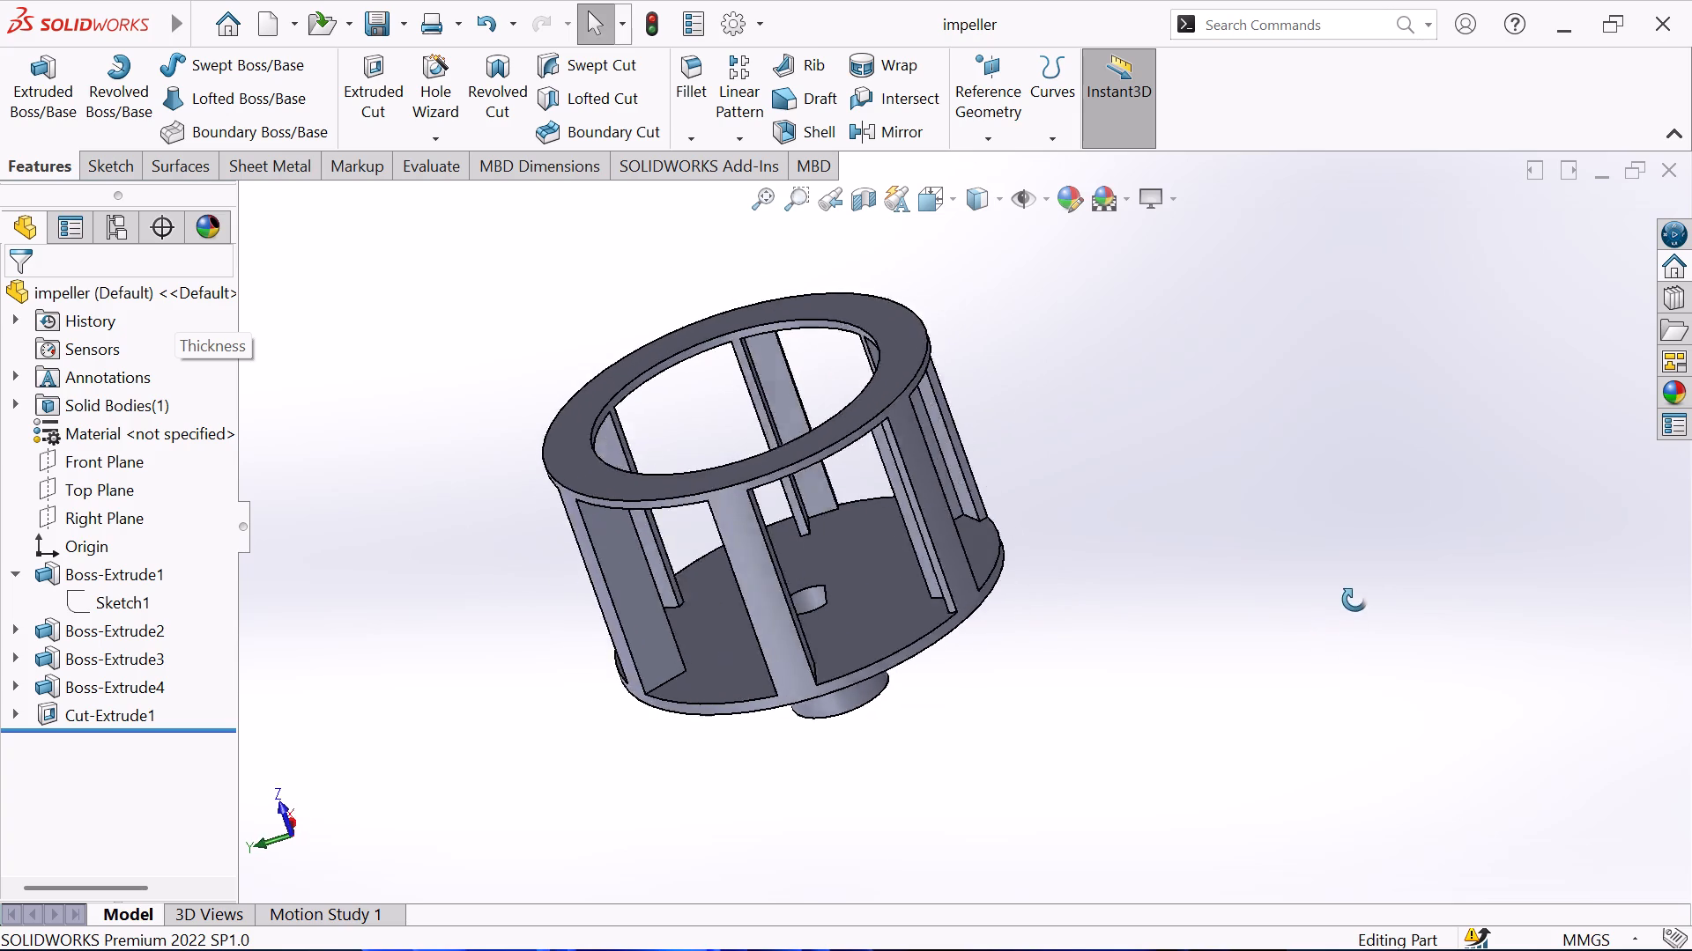
middle_click_drag(1354, 600, 1401, 542)
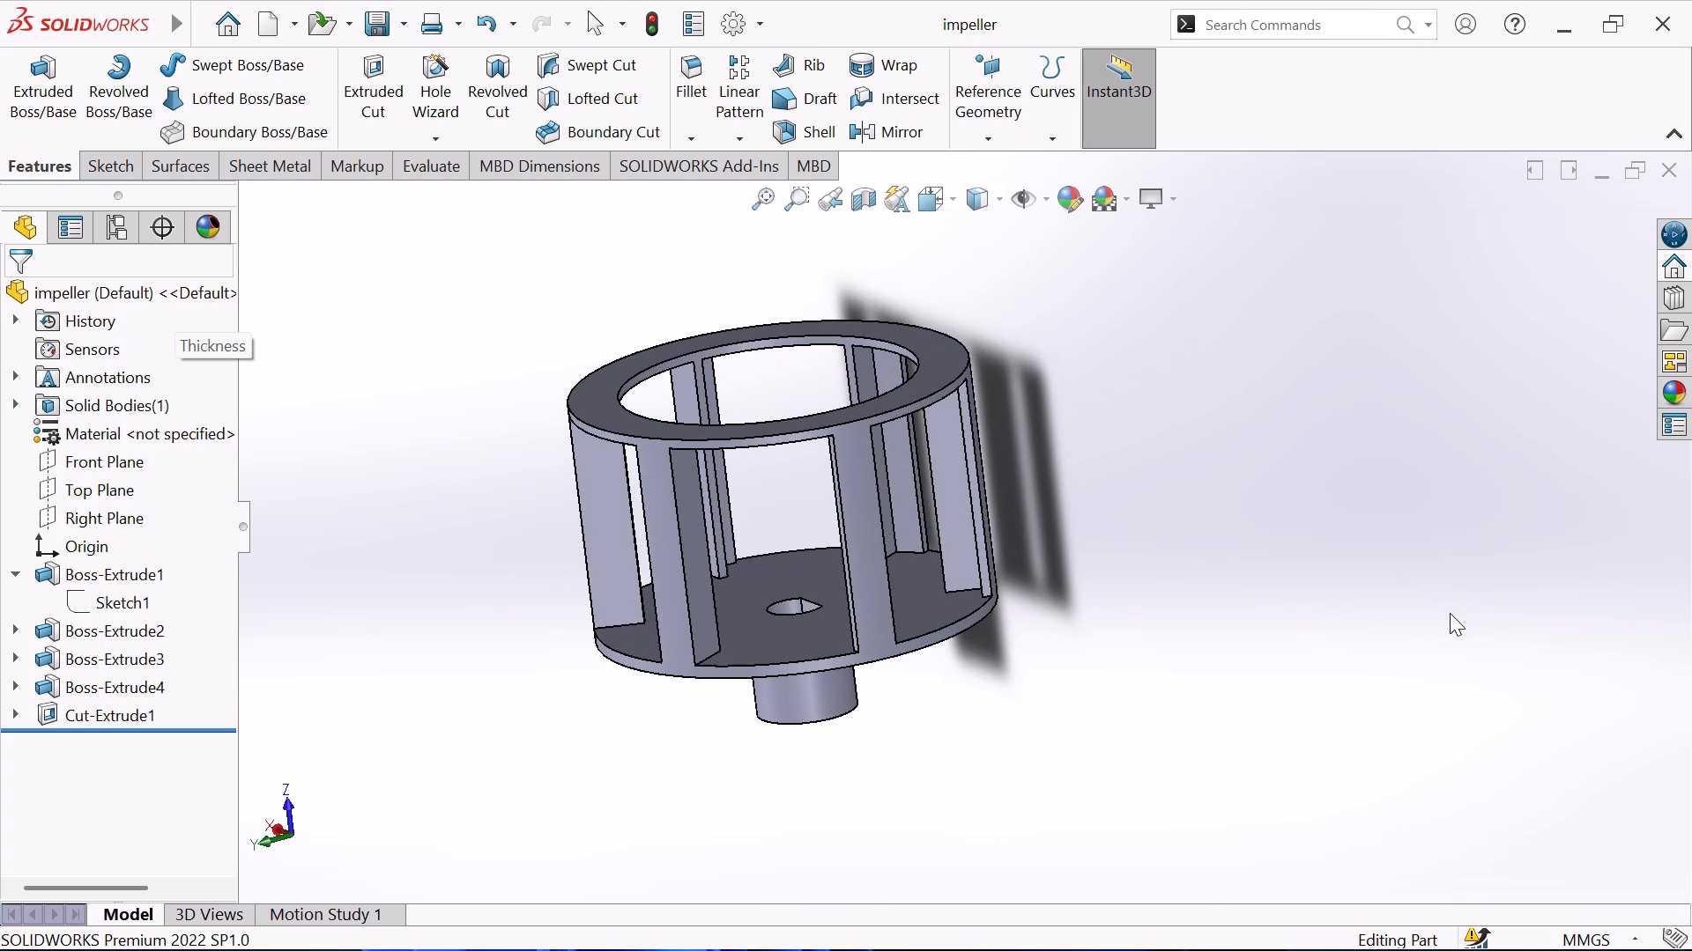
middle_click_drag(1450, 613, 1480, 546)
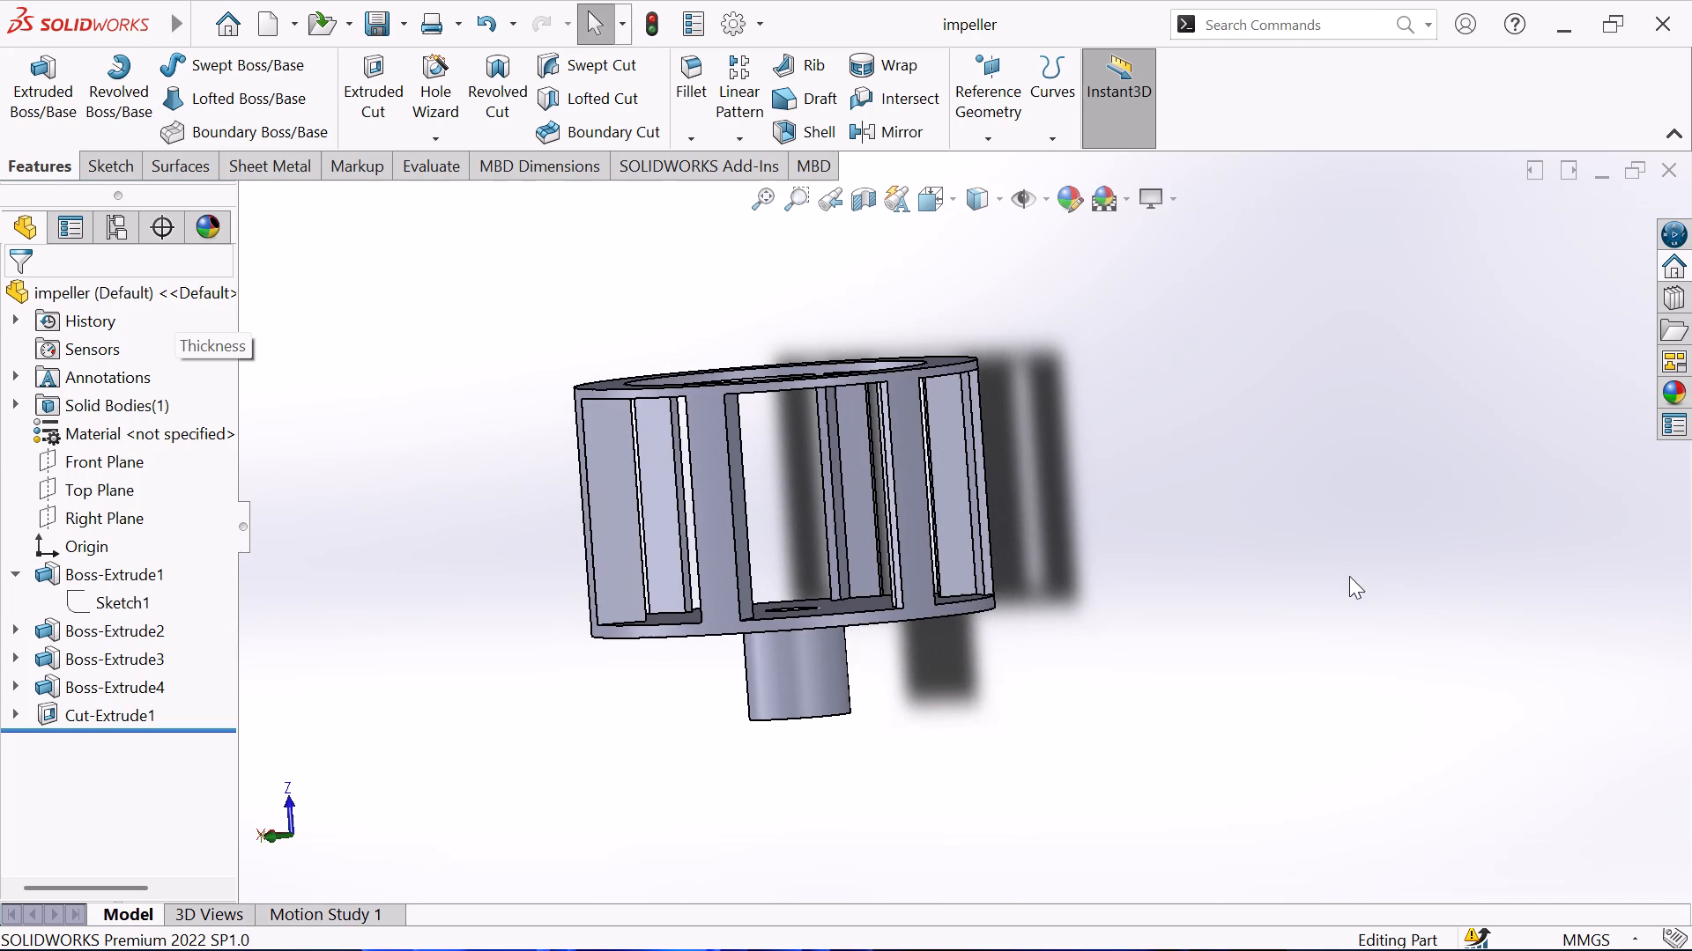
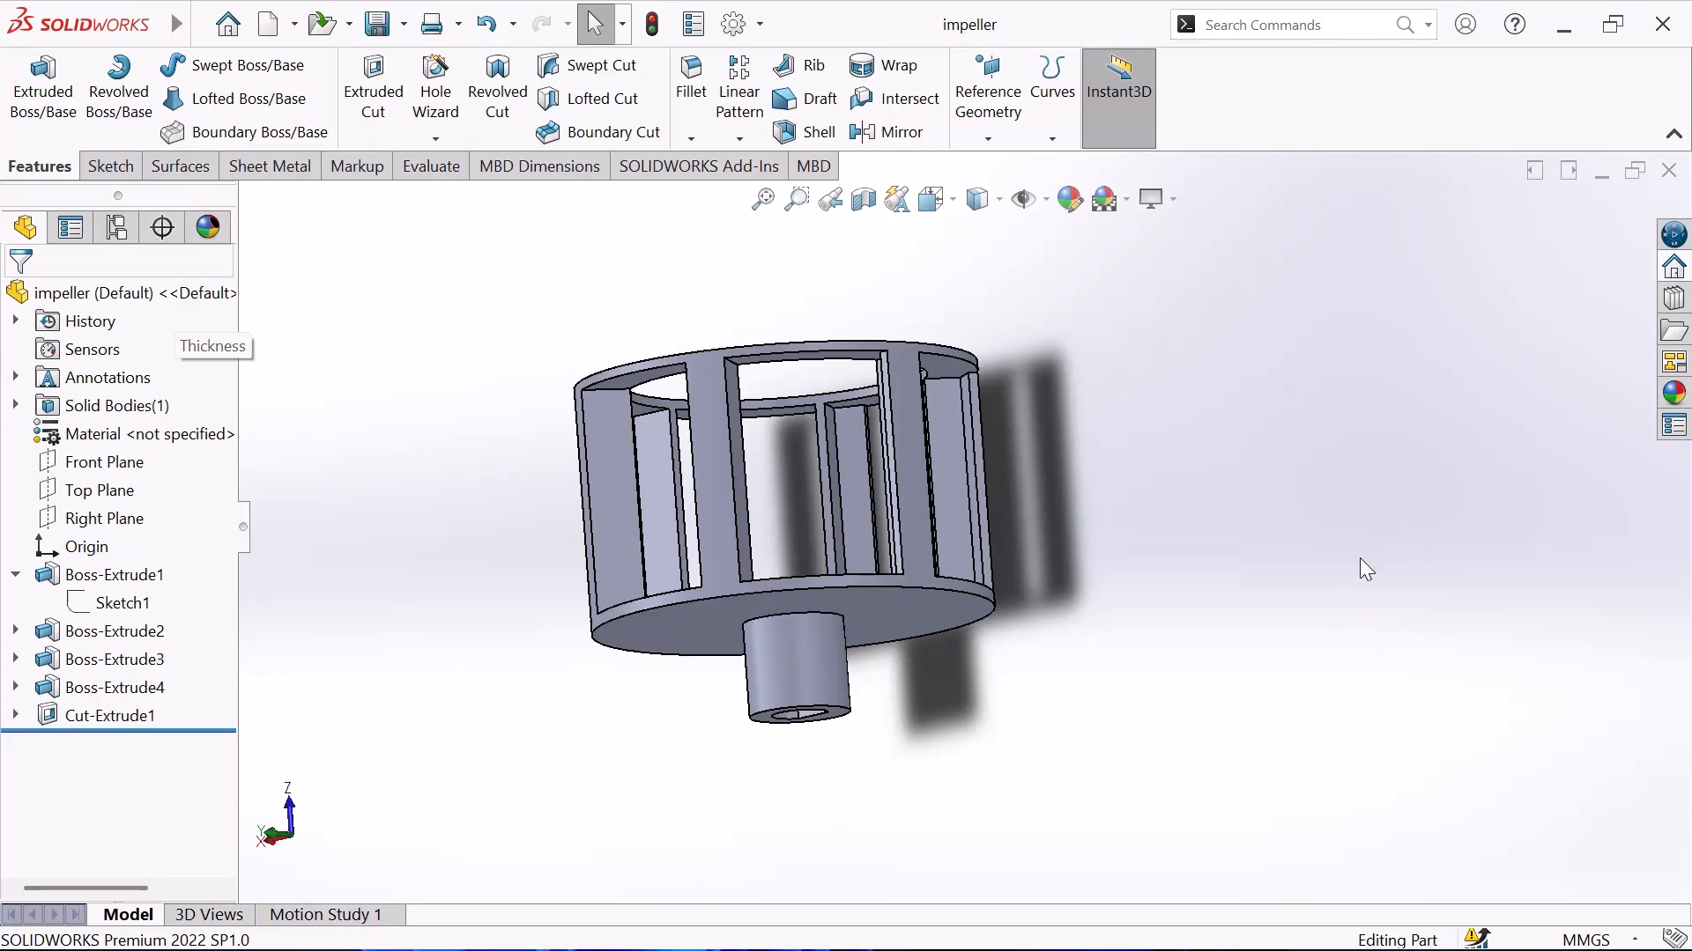
Examine the finished impeller from the boss end and the open ring end, checking the D-shaped bore, disc and ribs.
middle_click_drag(1202, 551, 1238, 345)
middle_click_drag(1144, 525, 1246, 448)
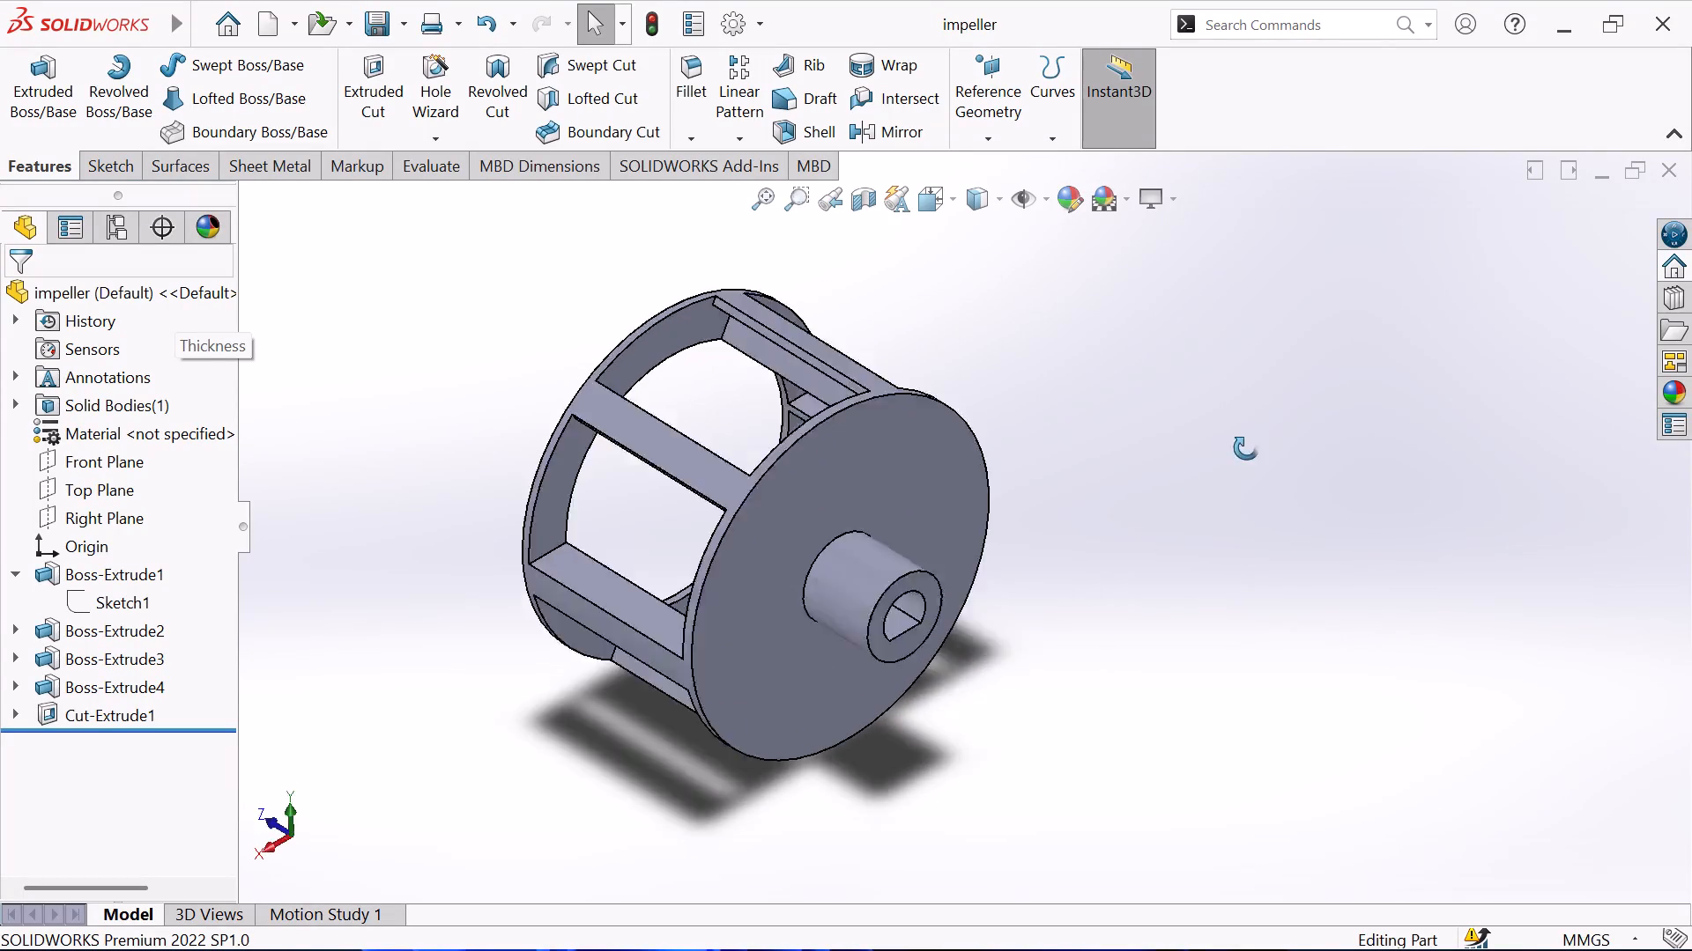
middle_click_drag(1246, 448, 1290, 435)
middle_click_drag(1259, 531, 1342, 533)
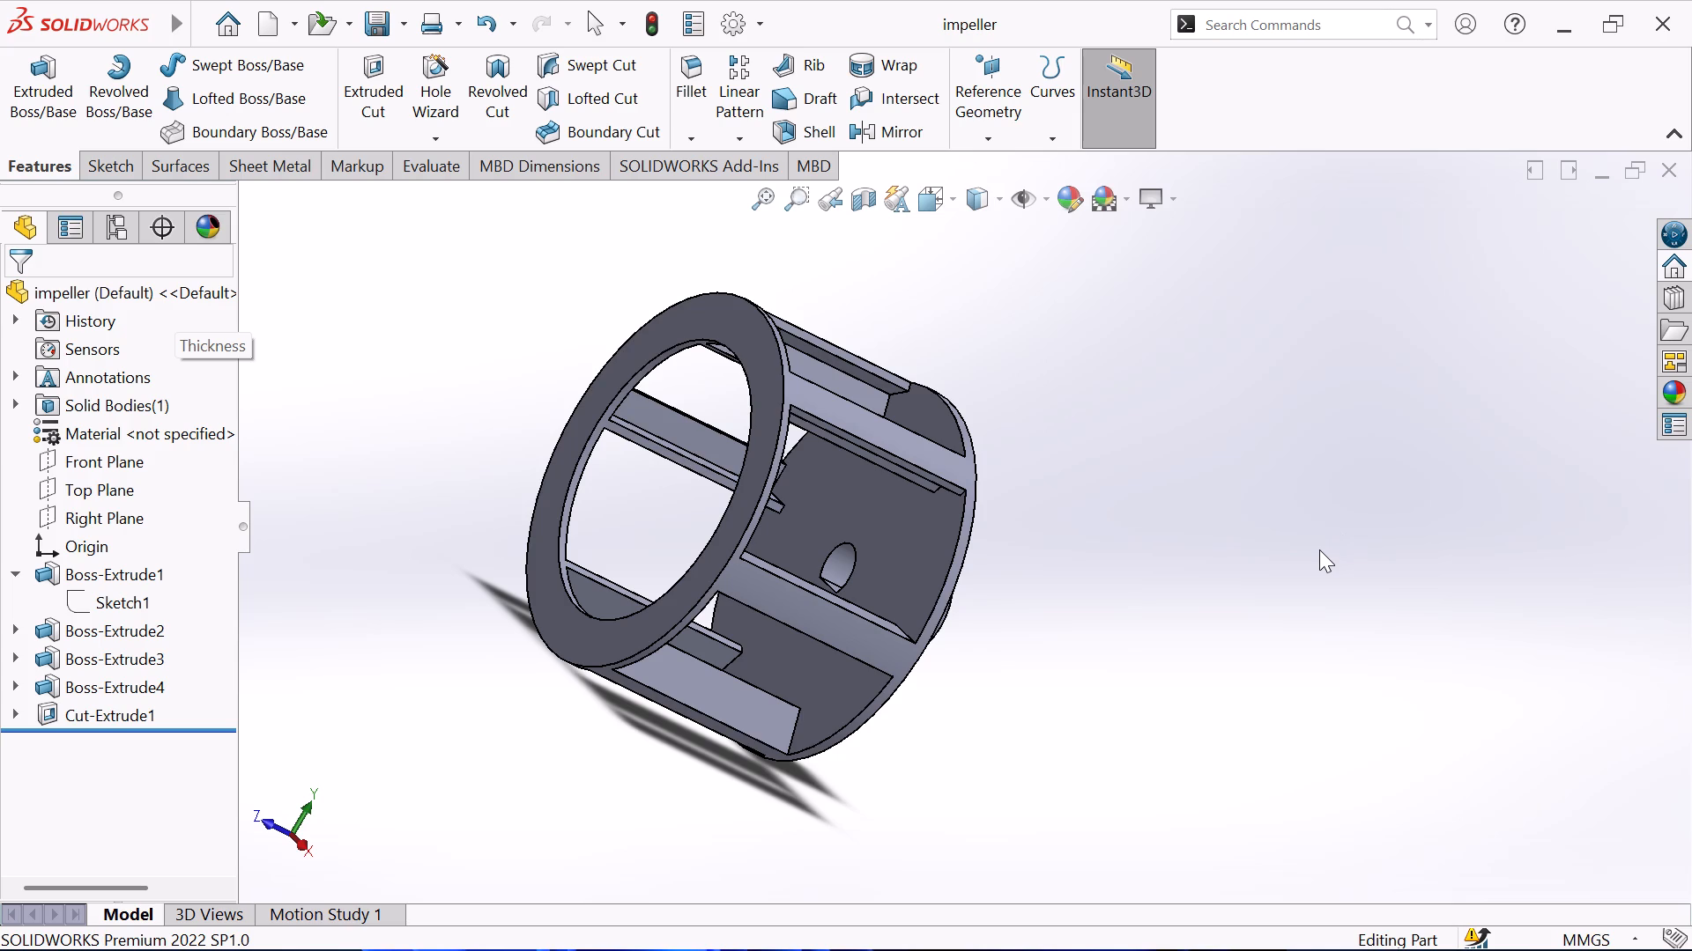
scroll(1319, 549, "up", 1)
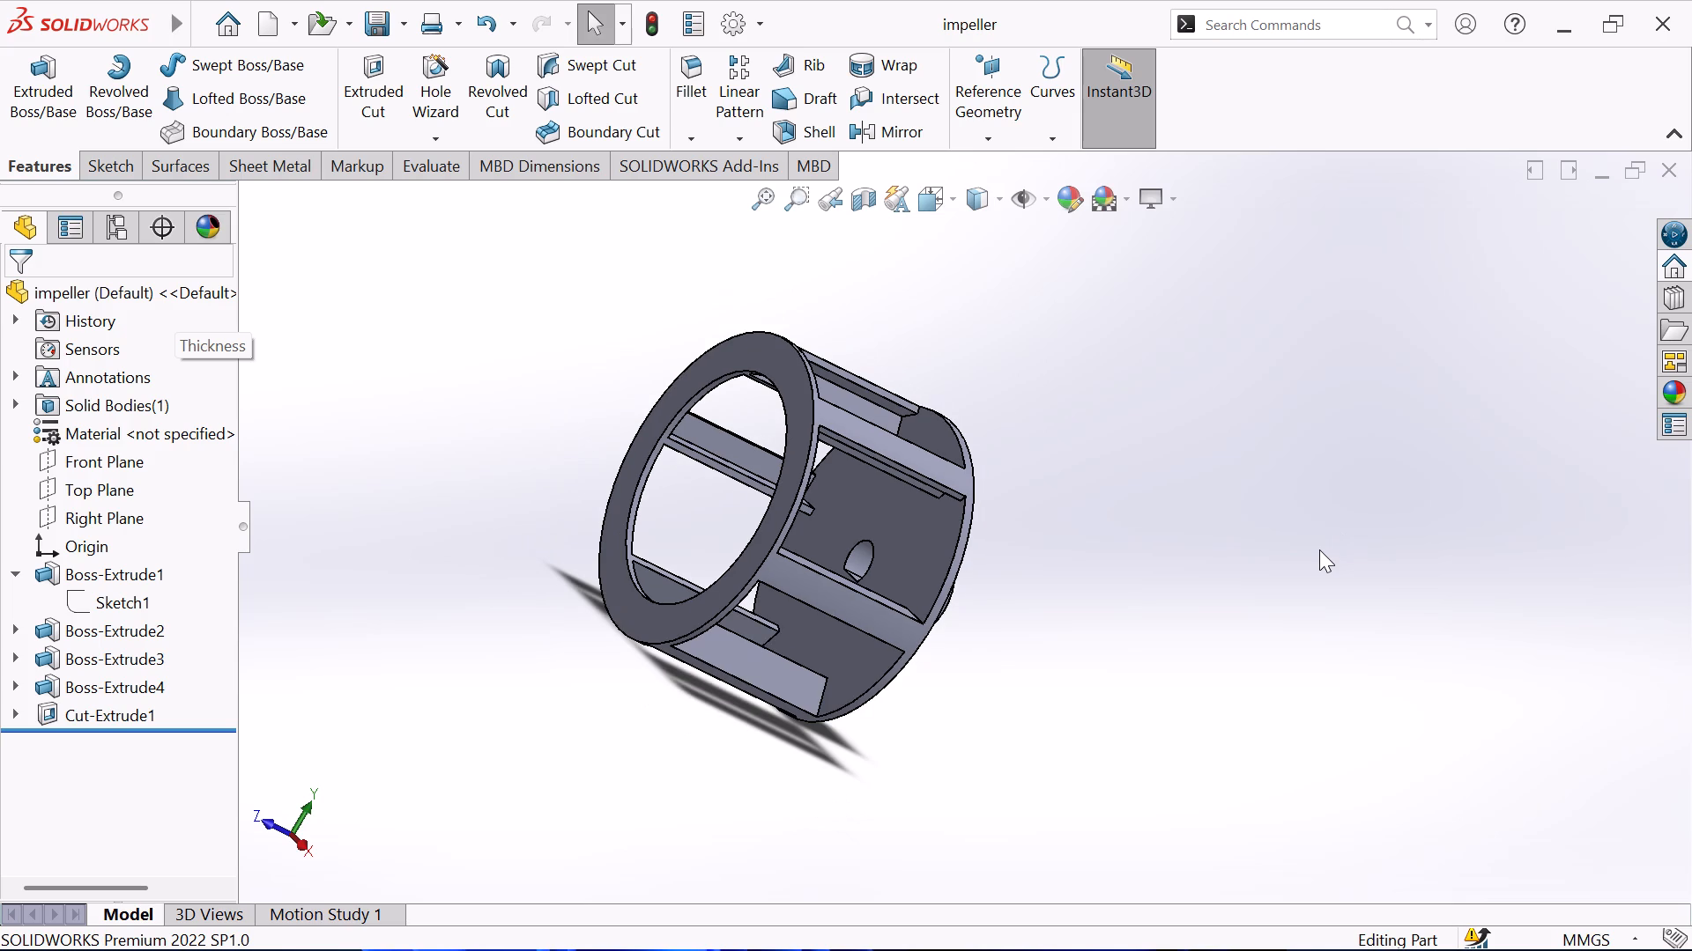
scroll(1318, 553, "down", 1)
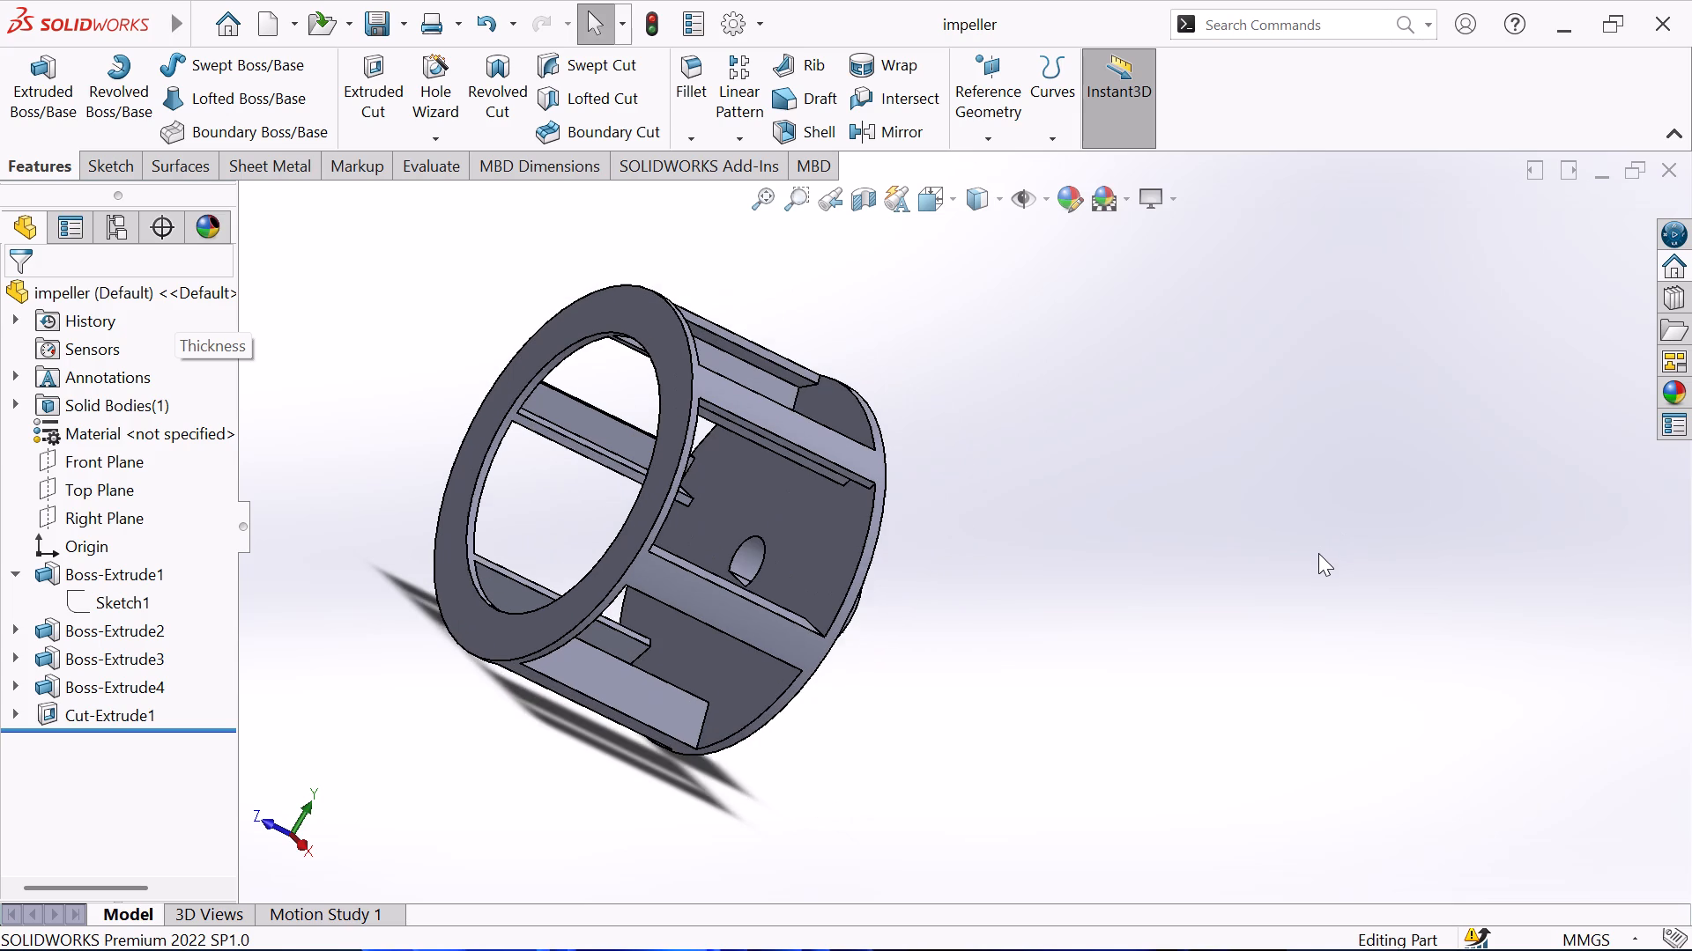
middle_click_drag(1318, 553, 1207, 482)
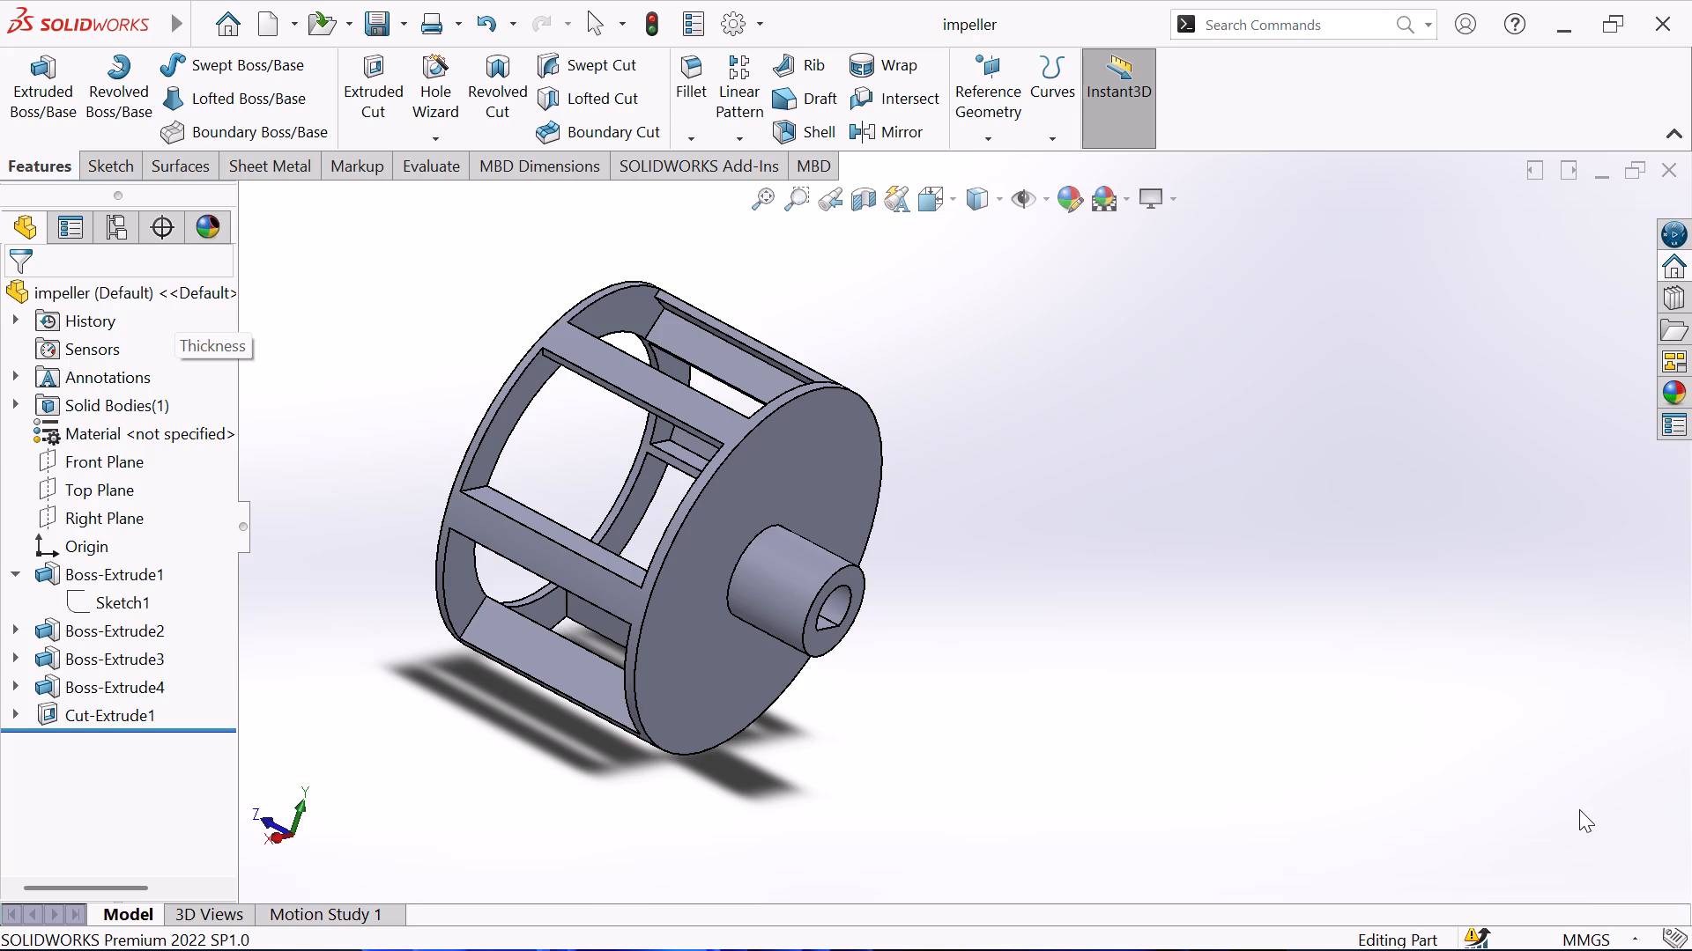
scroll(1579, 809, "up", 1)
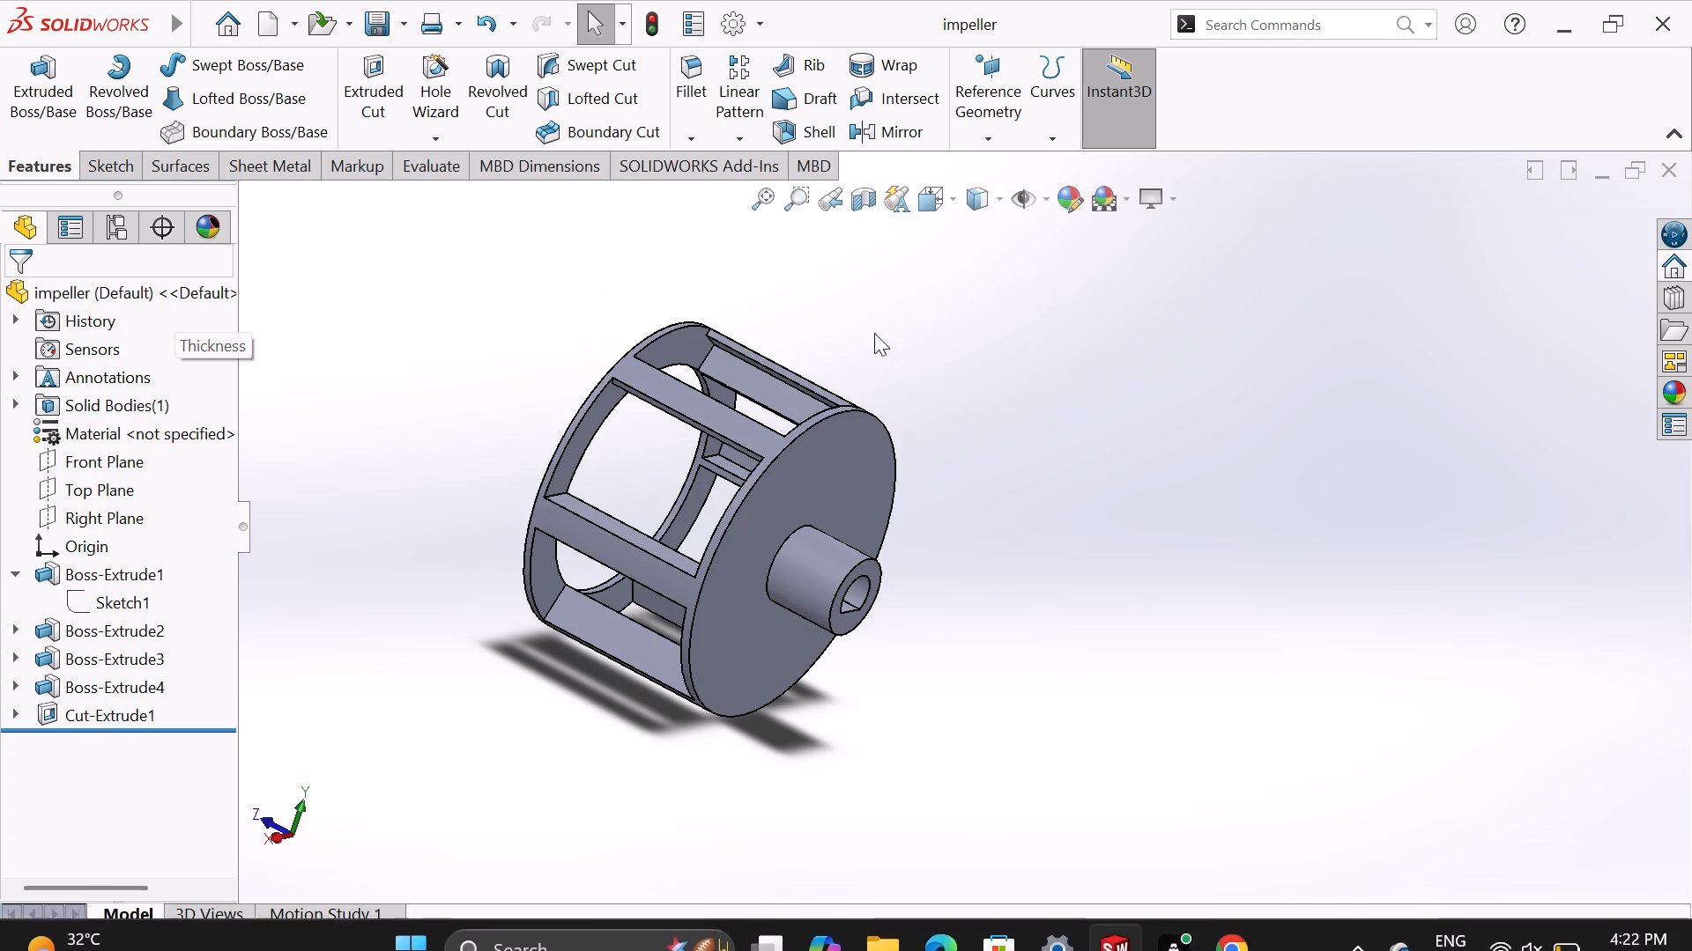
scroll(455, 324, "up", 1)
middle_click_drag(542, 343, 351, 280)
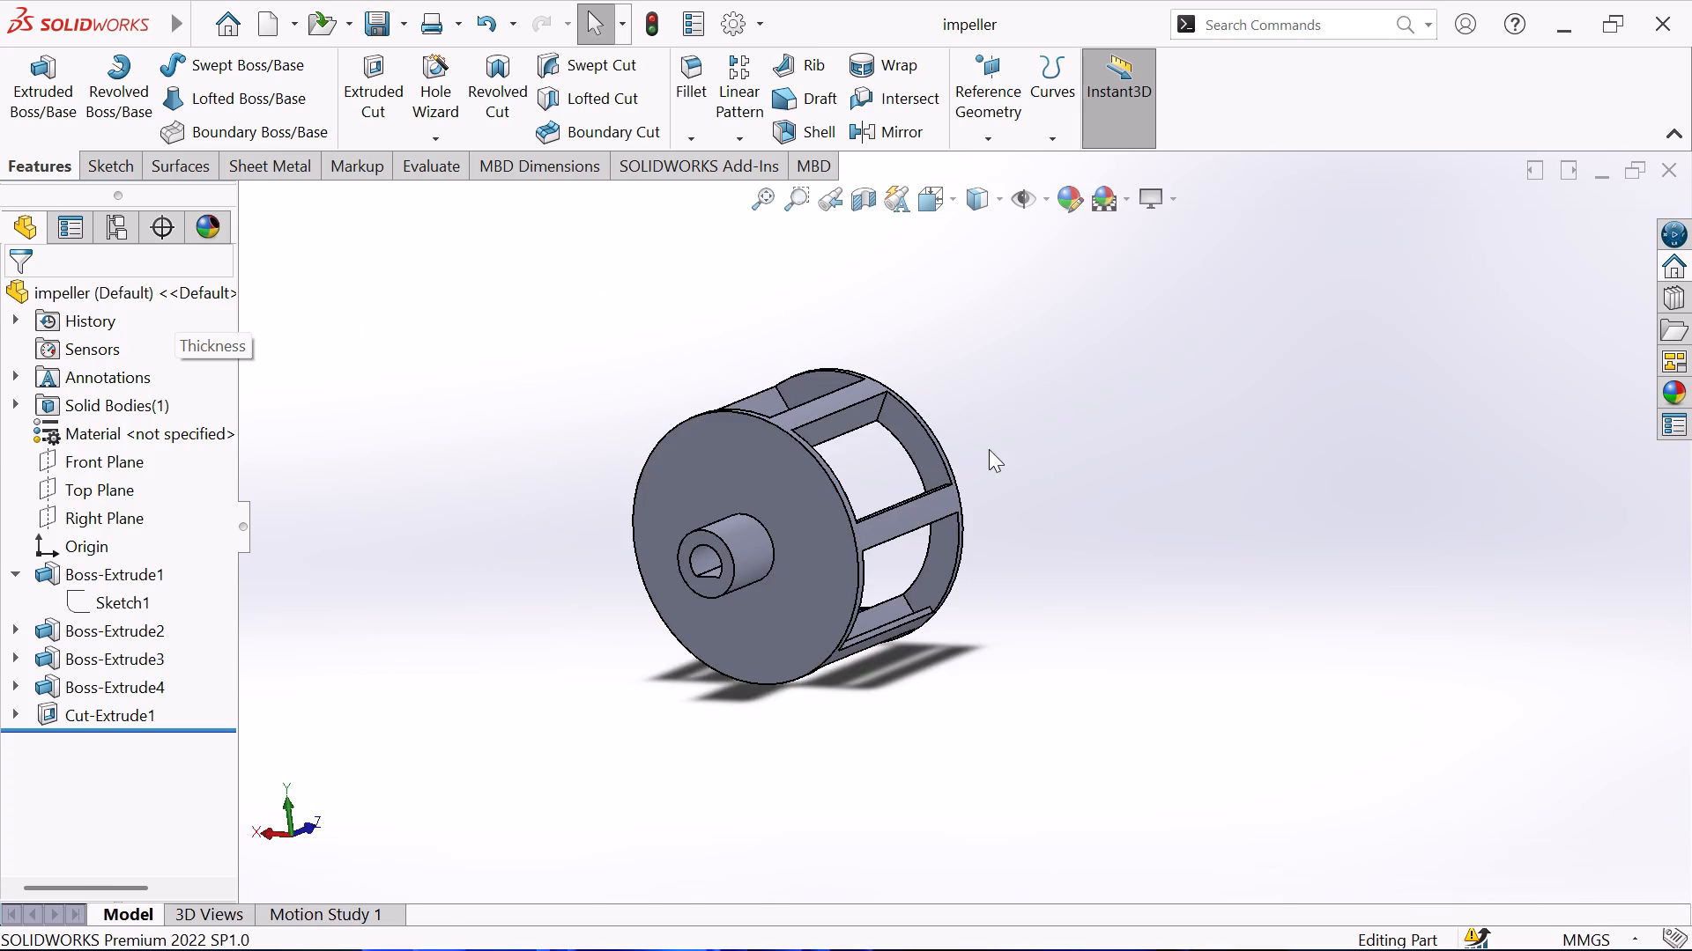
middle_click_drag(1027, 423, 1045, 291)
middle_click_drag(862, 462, 760, 291)
middle_click_drag(1036, 425, 883, 562)
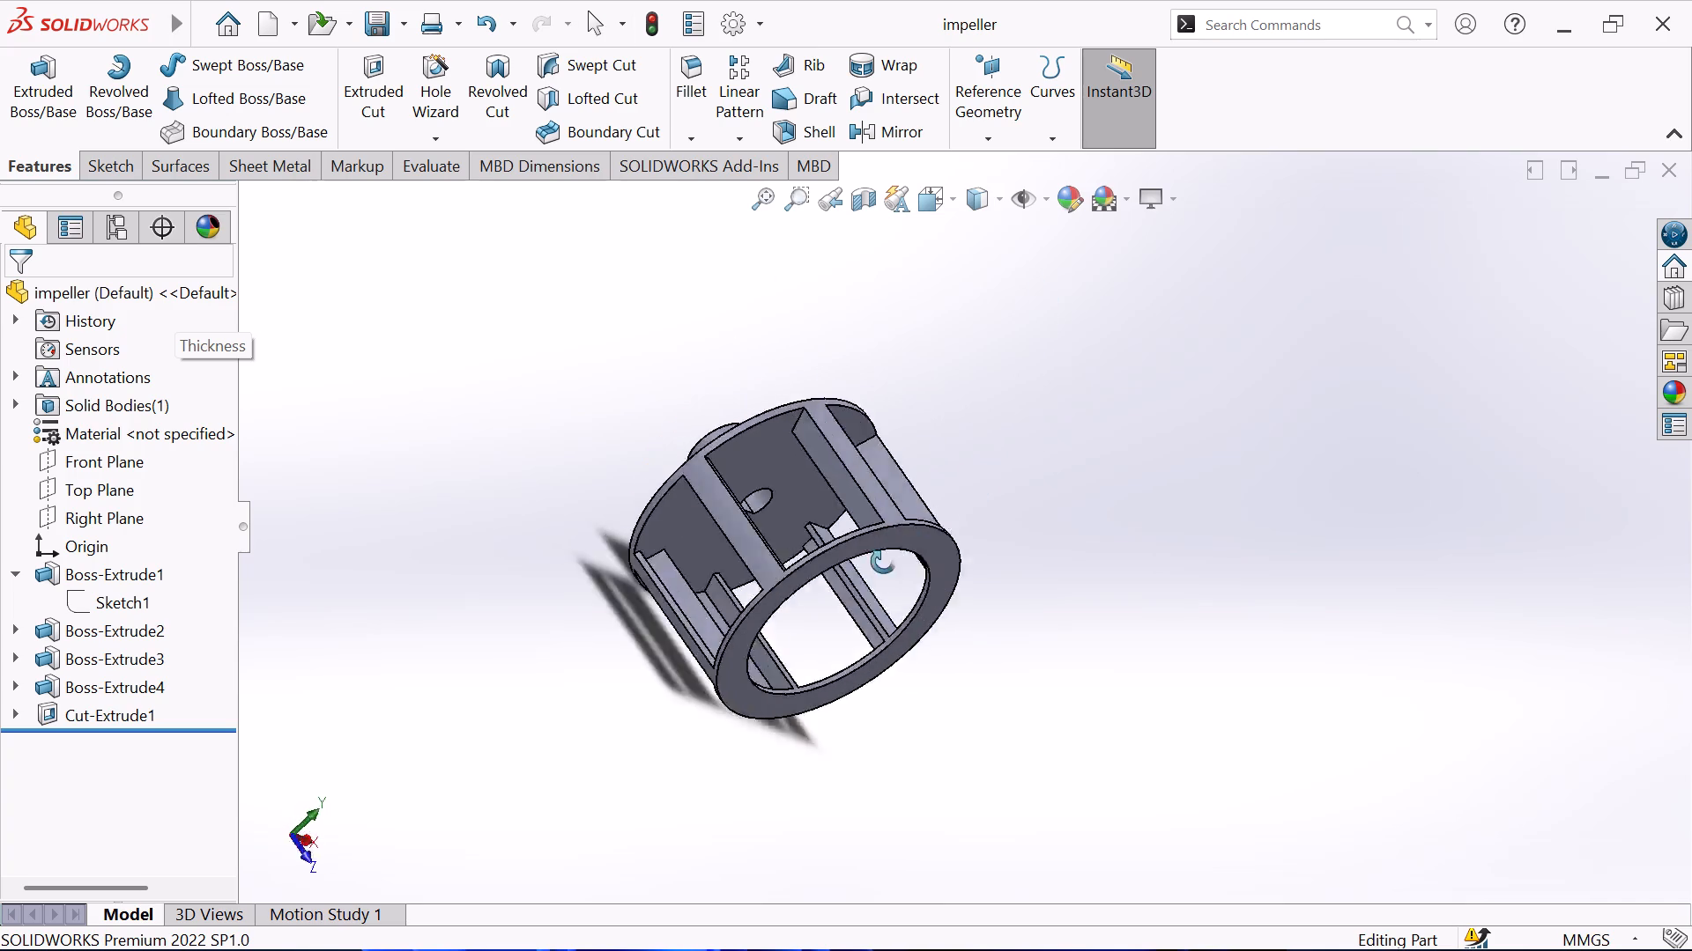
middle_click_drag(883, 562, 489, 604)
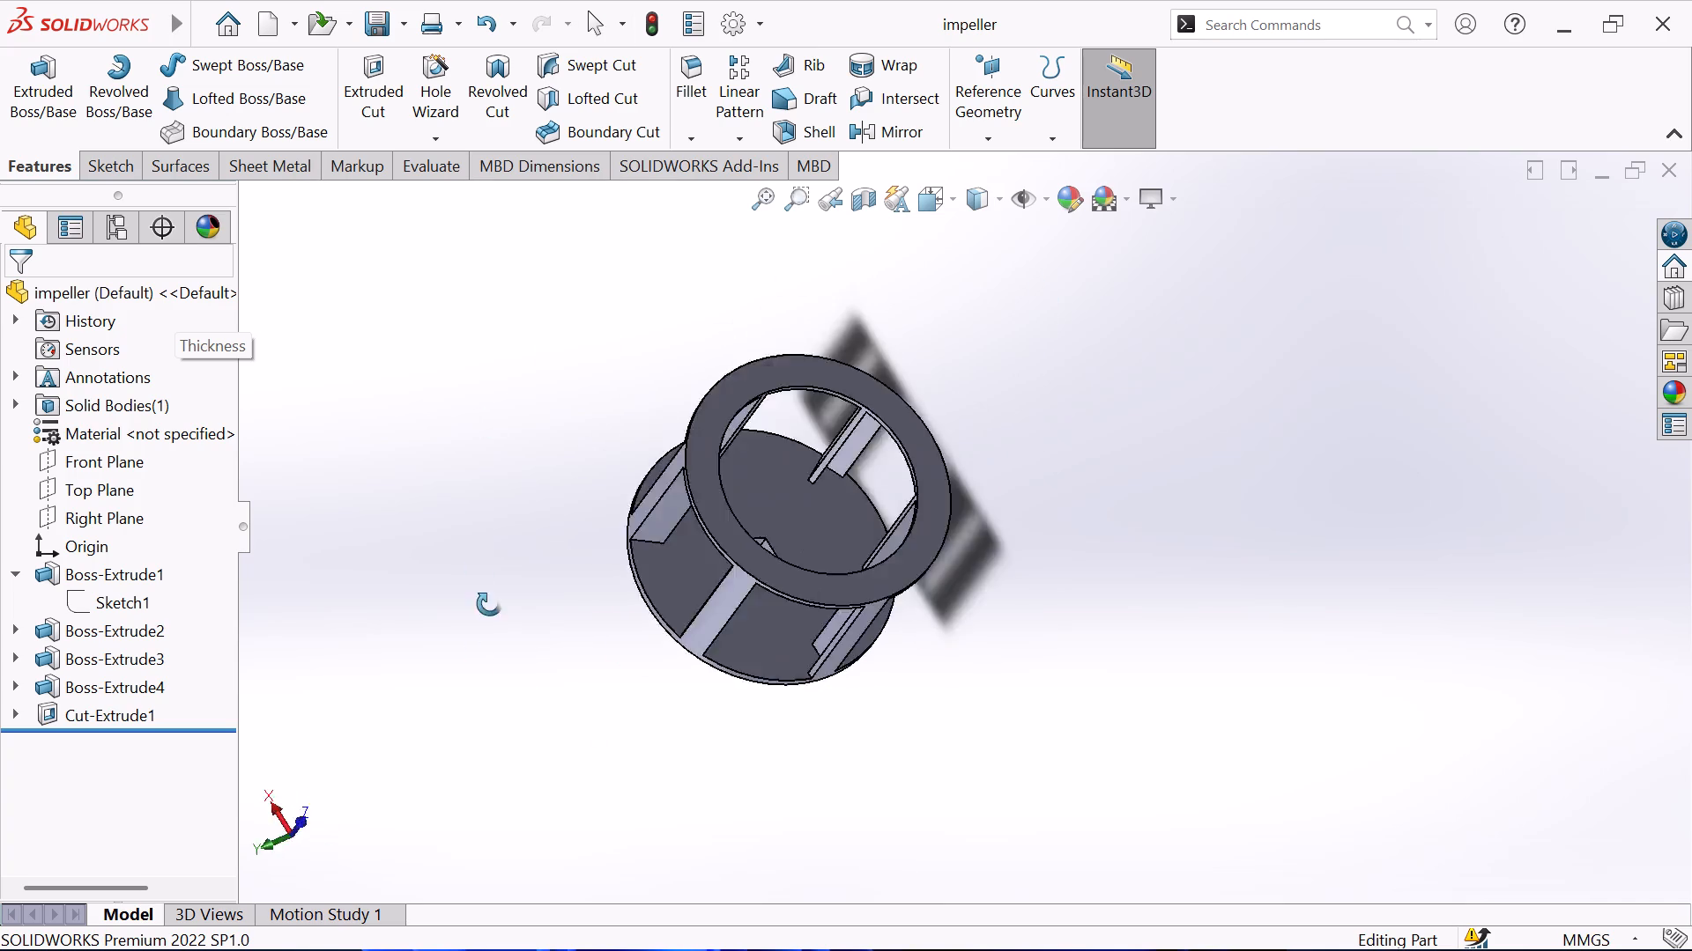
middle_click_drag(489, 604, 564, 328)
middle_click_drag(958, 461, 987, 415)
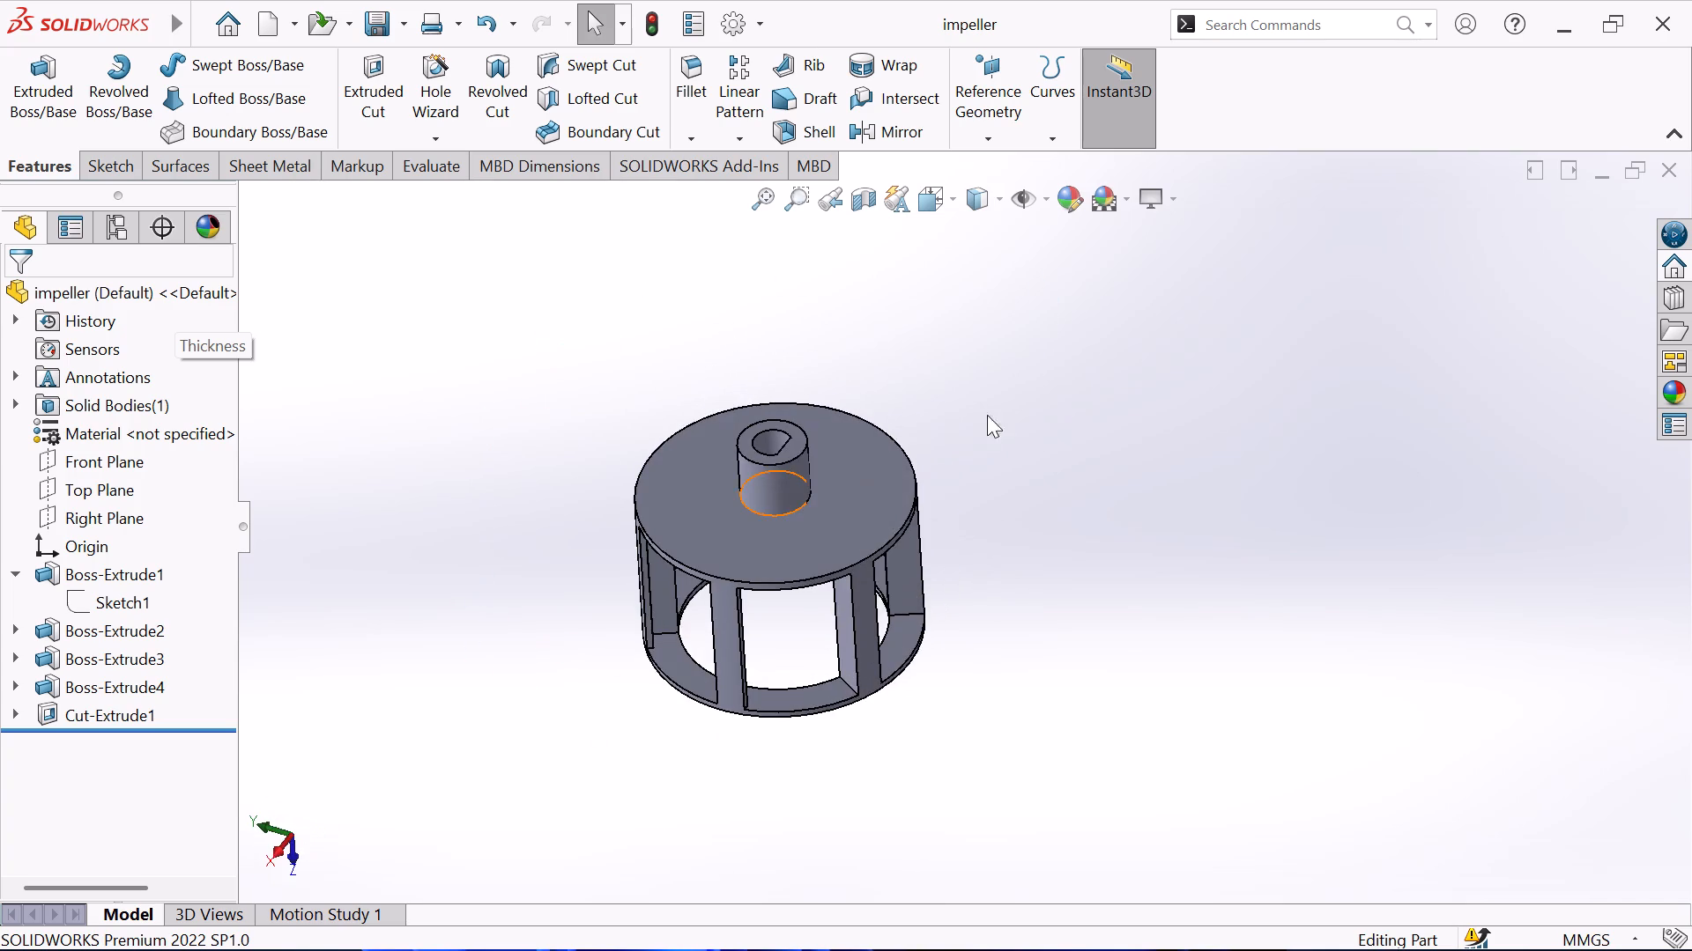
middle_click_drag(987, 415, 1058, 301)
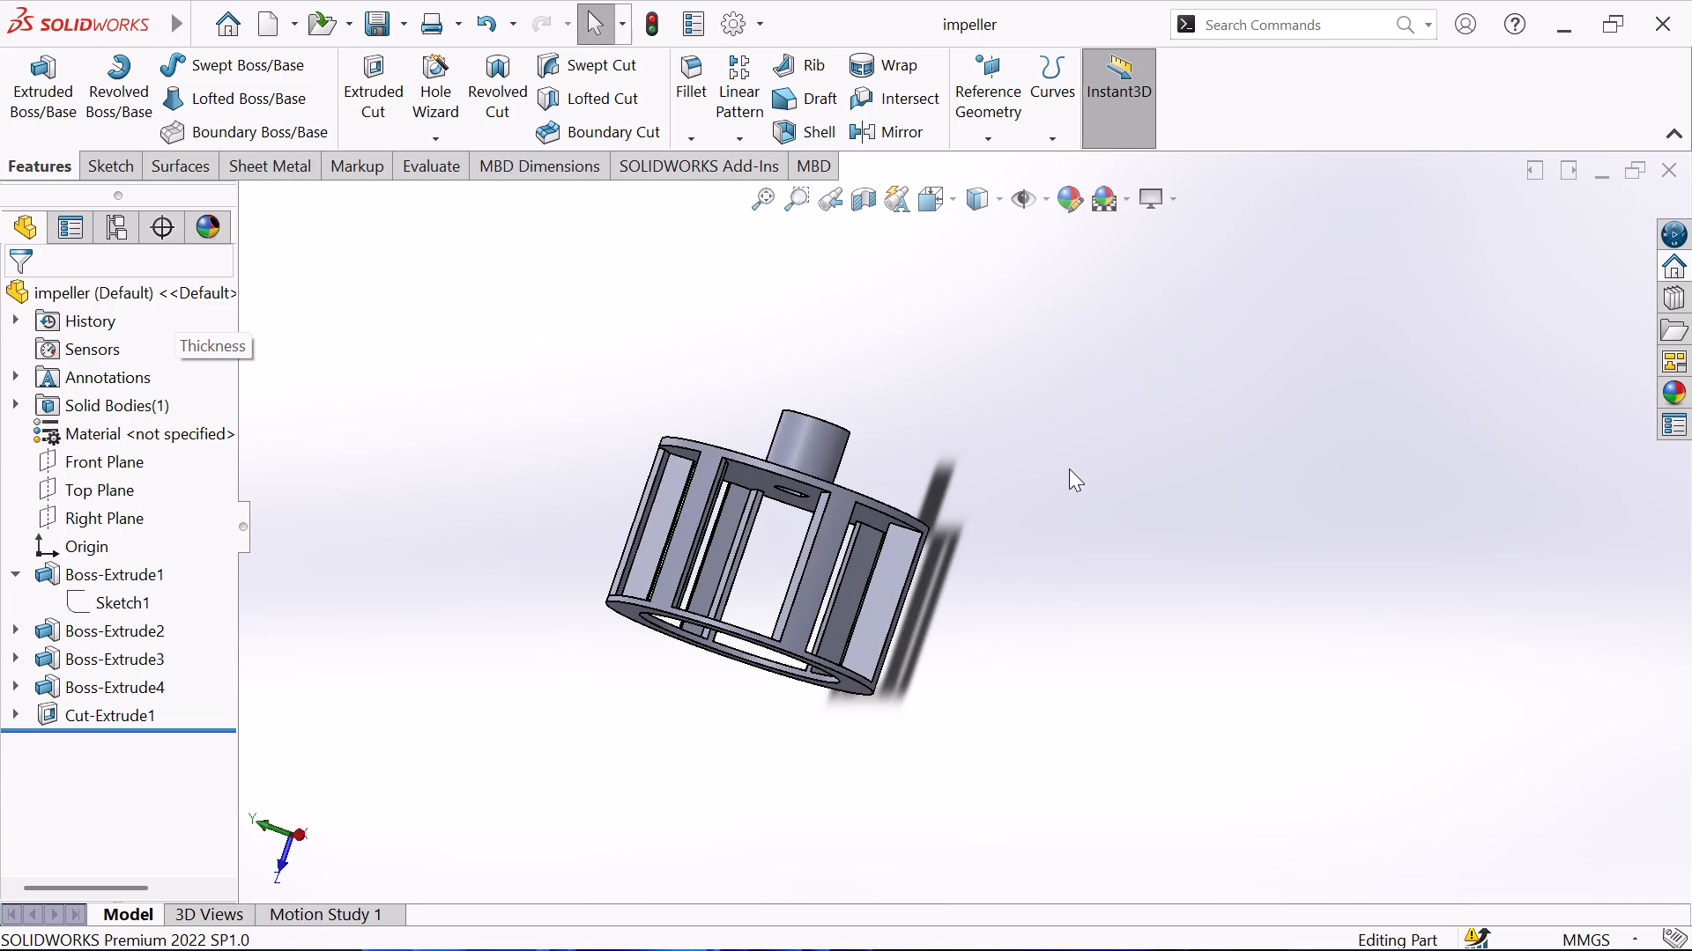
Inspect the rib joints with the disc and end ring, the cage interior and the boss from several angles.
scroll(1013, 527, "down", 1)
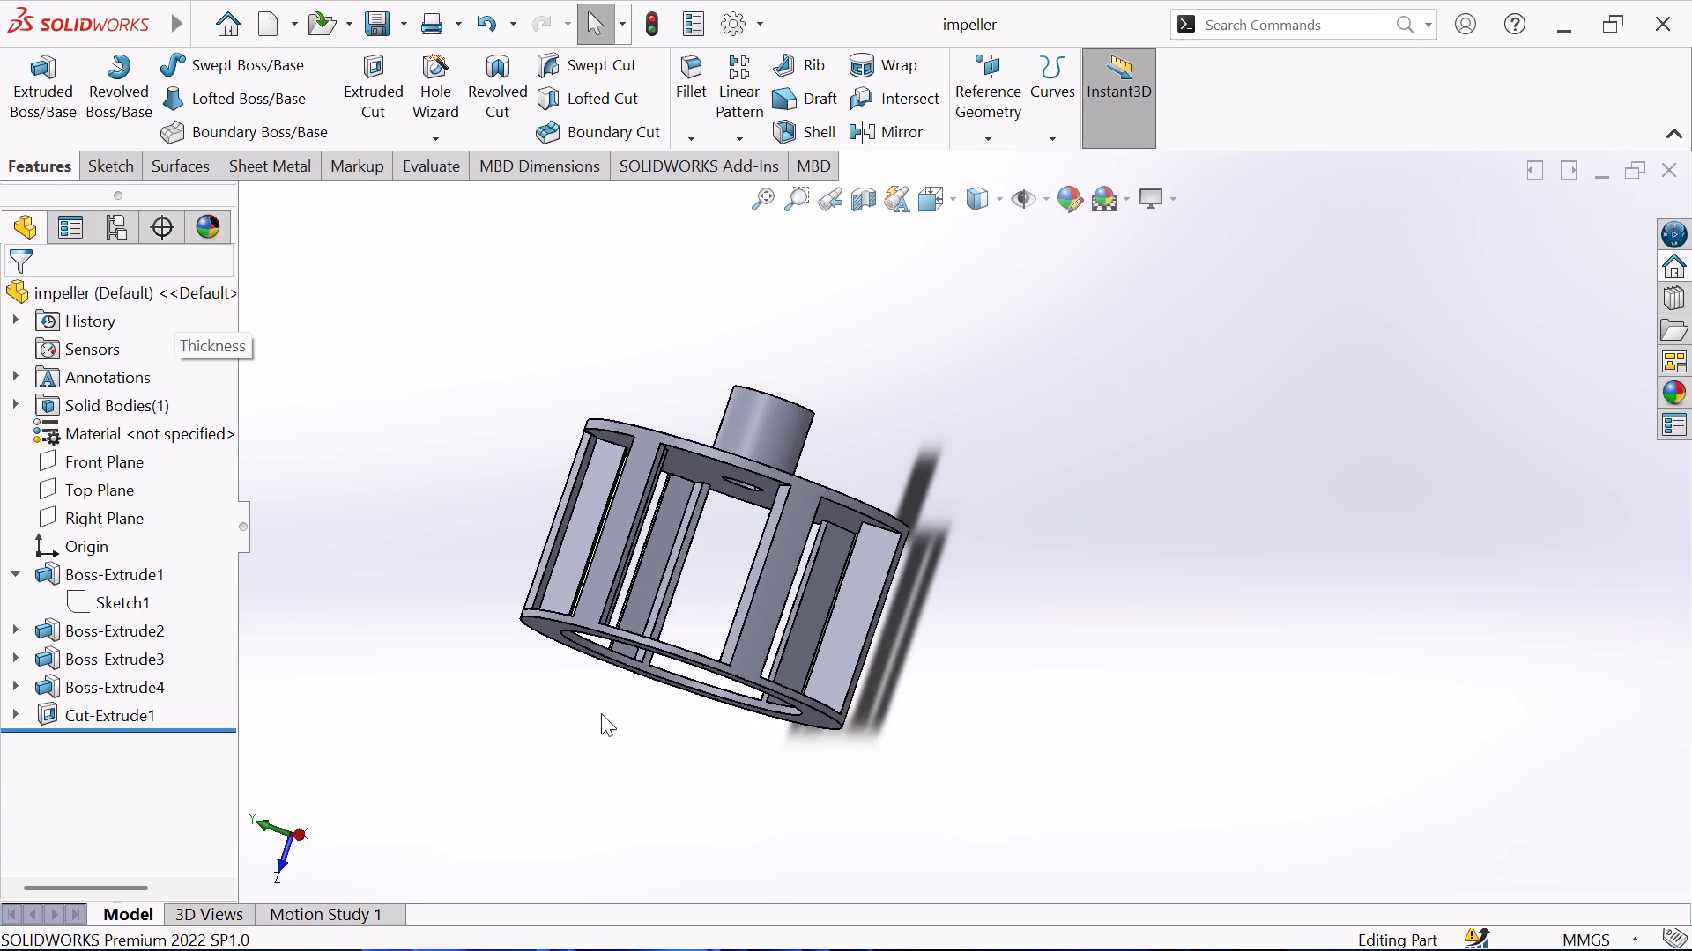
middle_click_drag(513, 498, 634, 234)
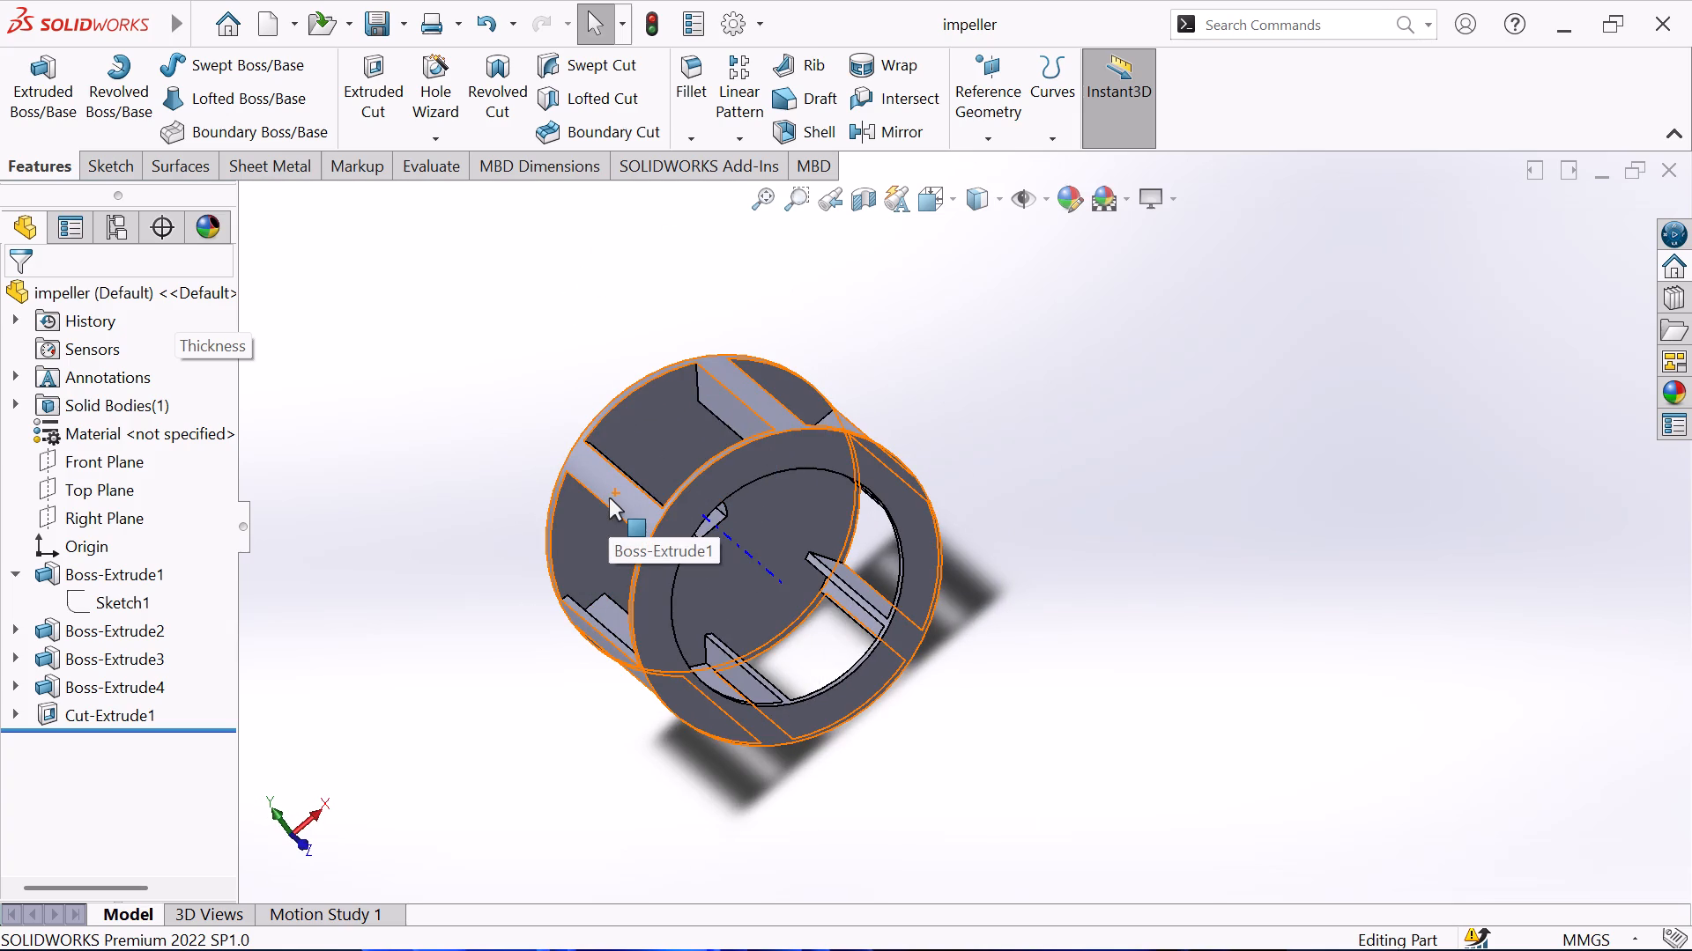
scroll(609, 498, "down", 1)
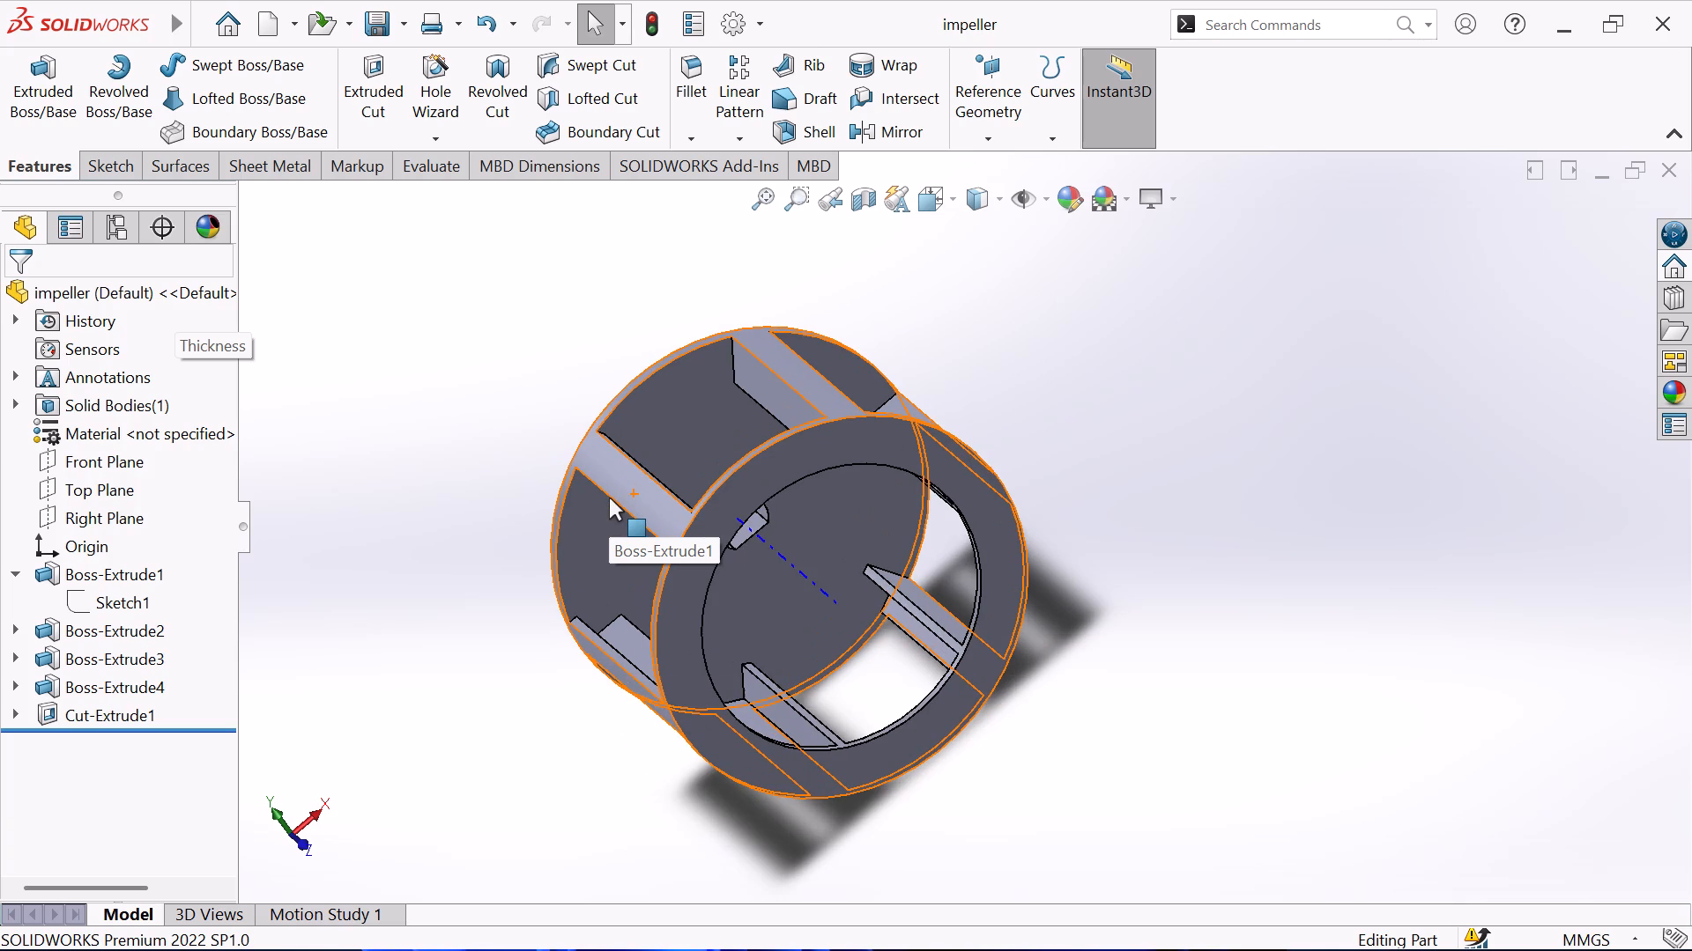
scroll(609, 498, "up", 1)
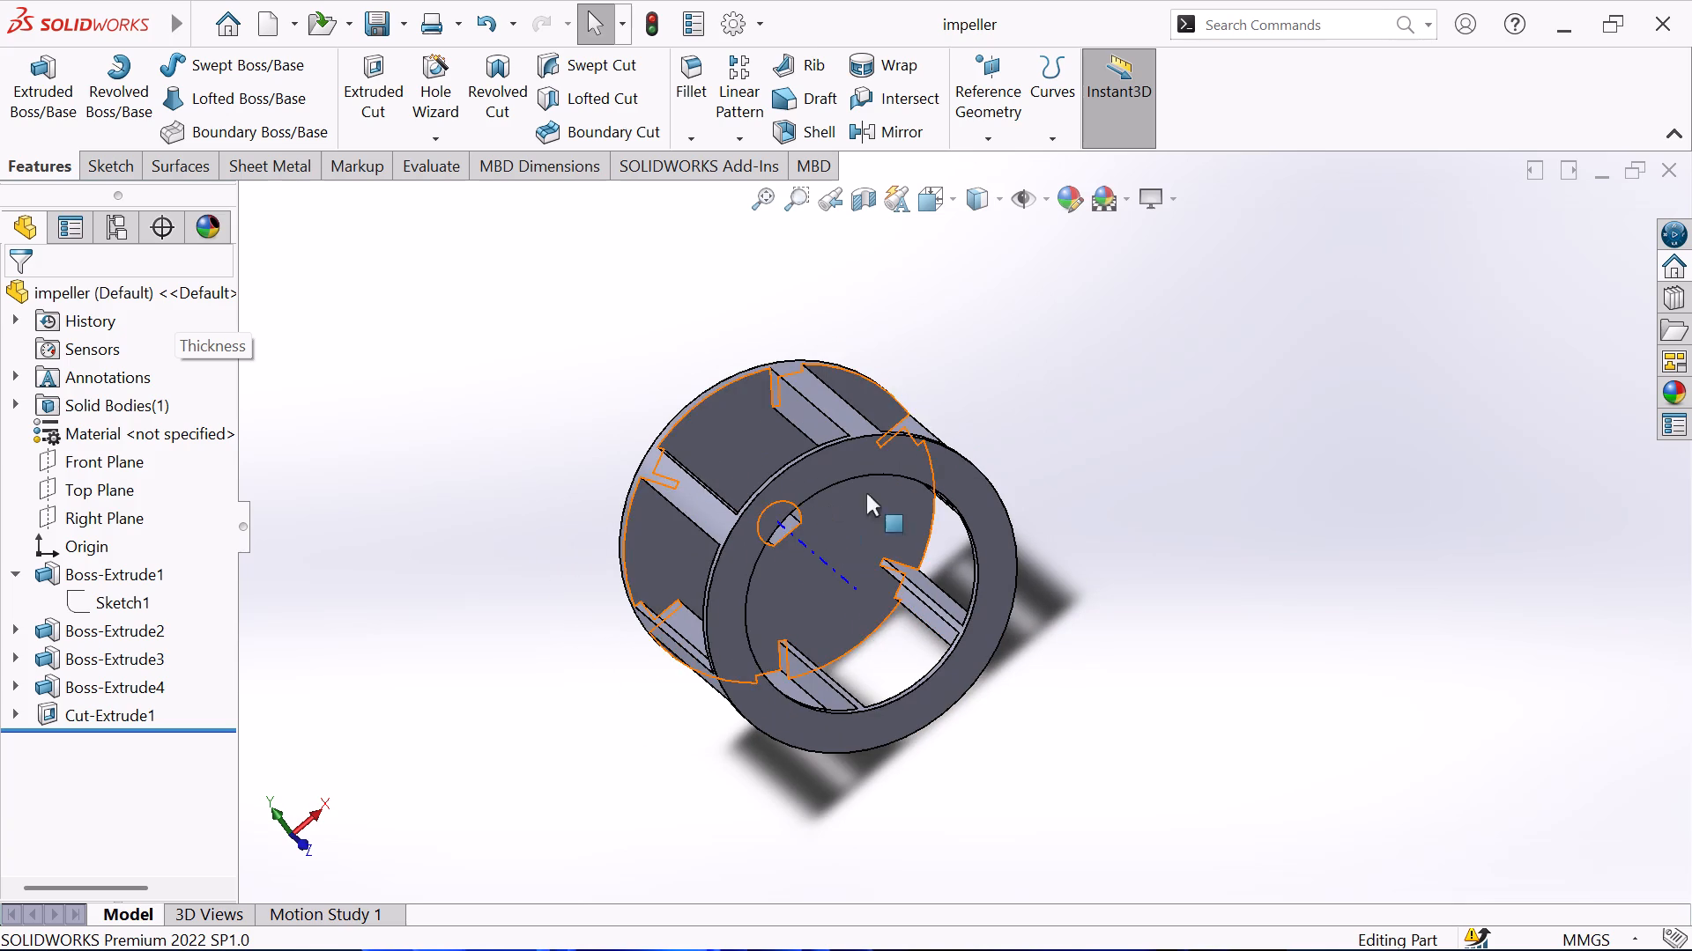
middle_click_drag(1044, 398, 1171, 591)
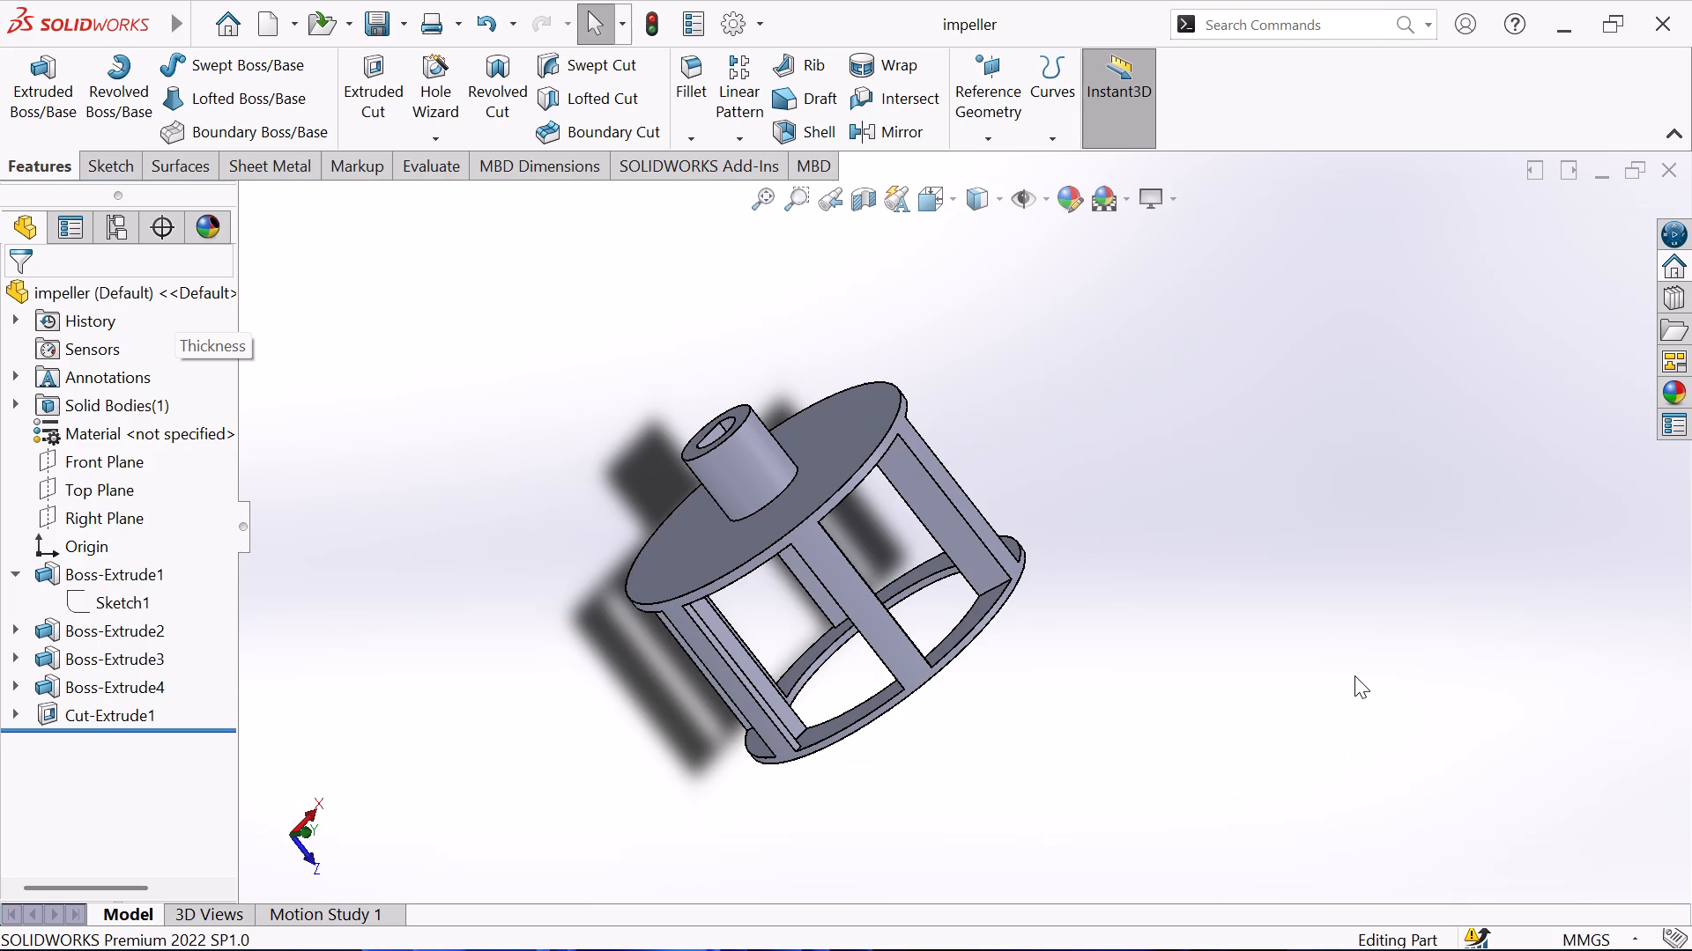
middle_click_drag(627, 447, 727, 397)
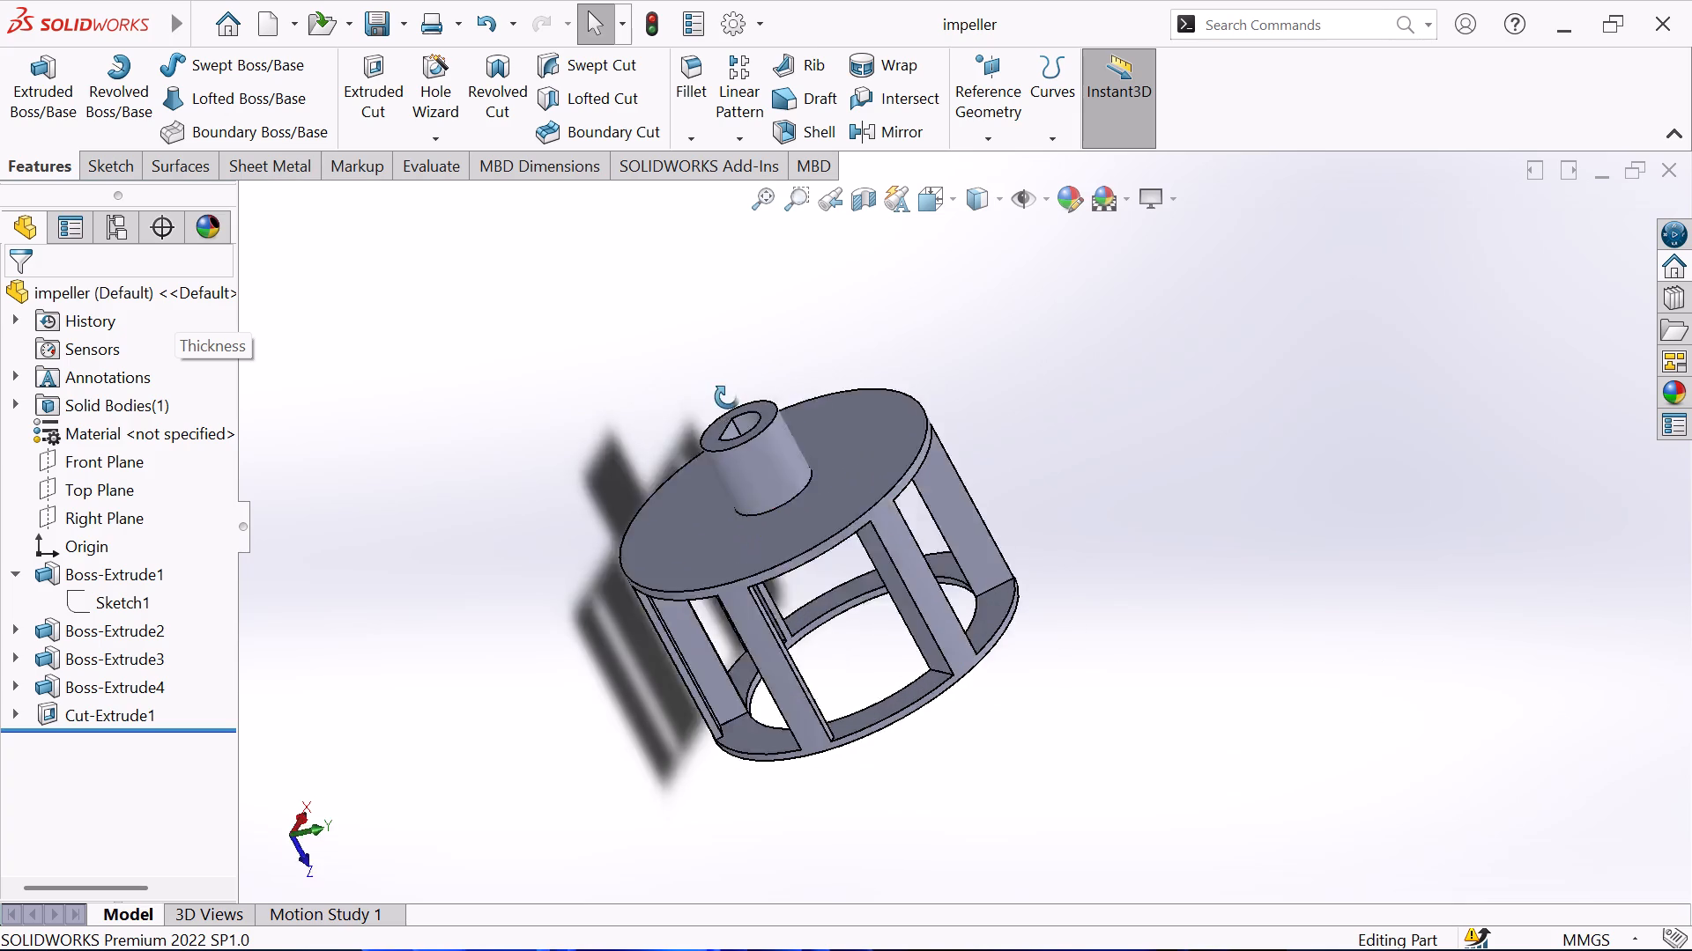
middle_click_drag(727, 397, 627, 775)
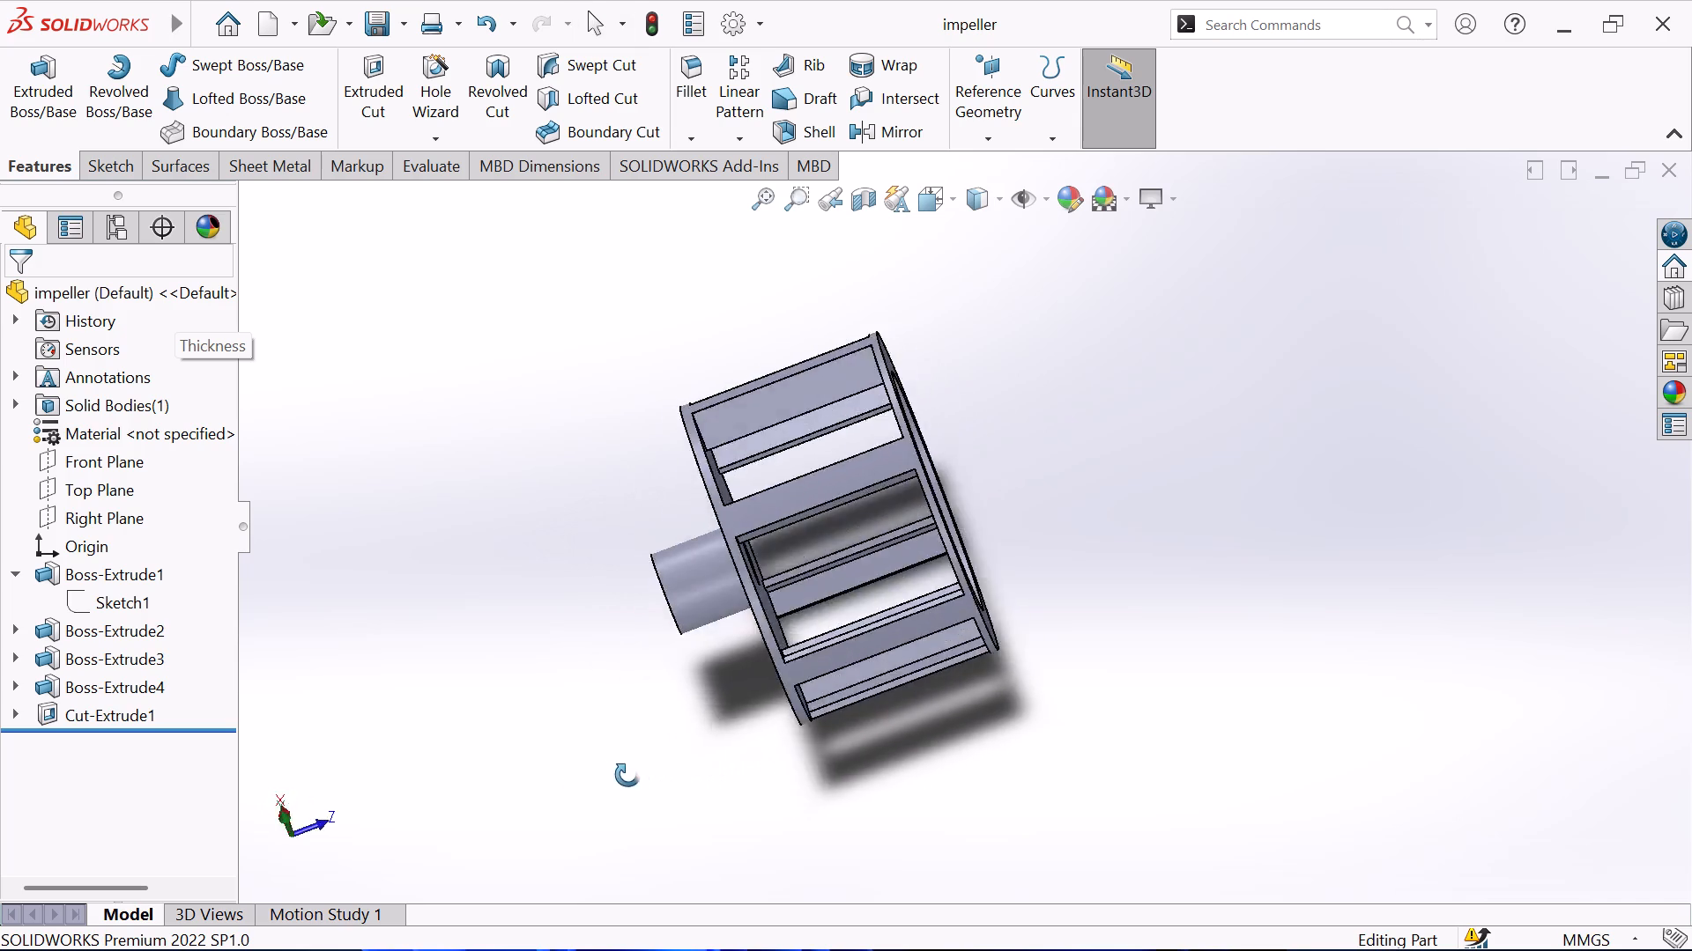
middle_click_drag(627, 775, 526, 540)
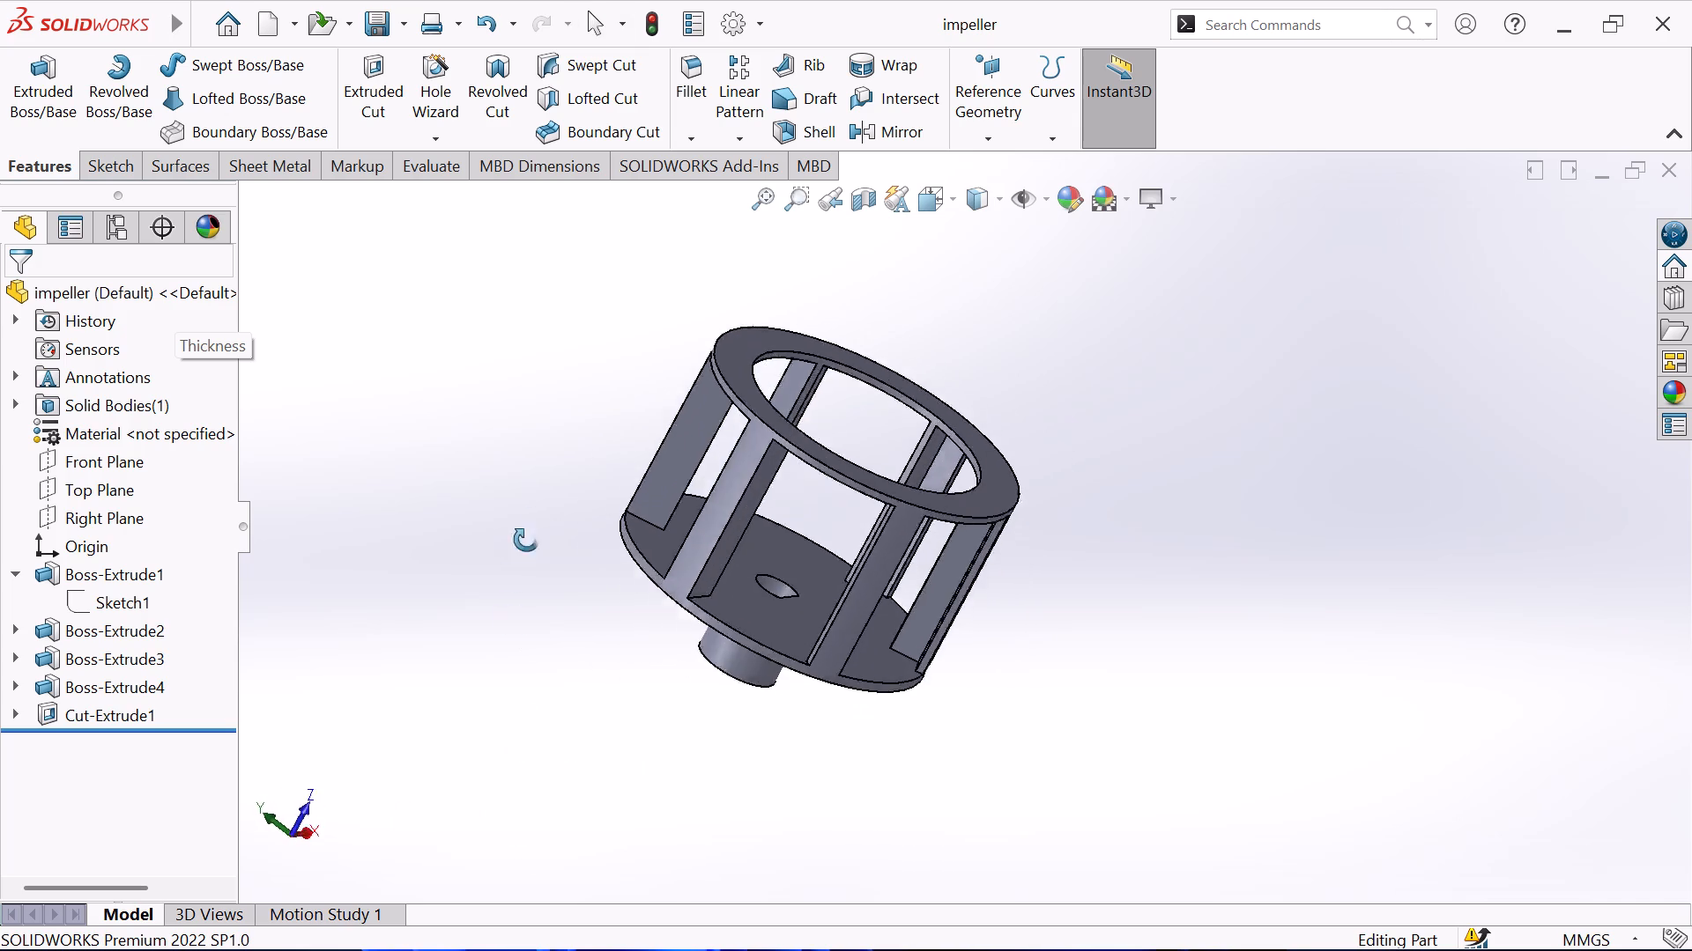
middle_click_drag(526, 540, 1250, 512)
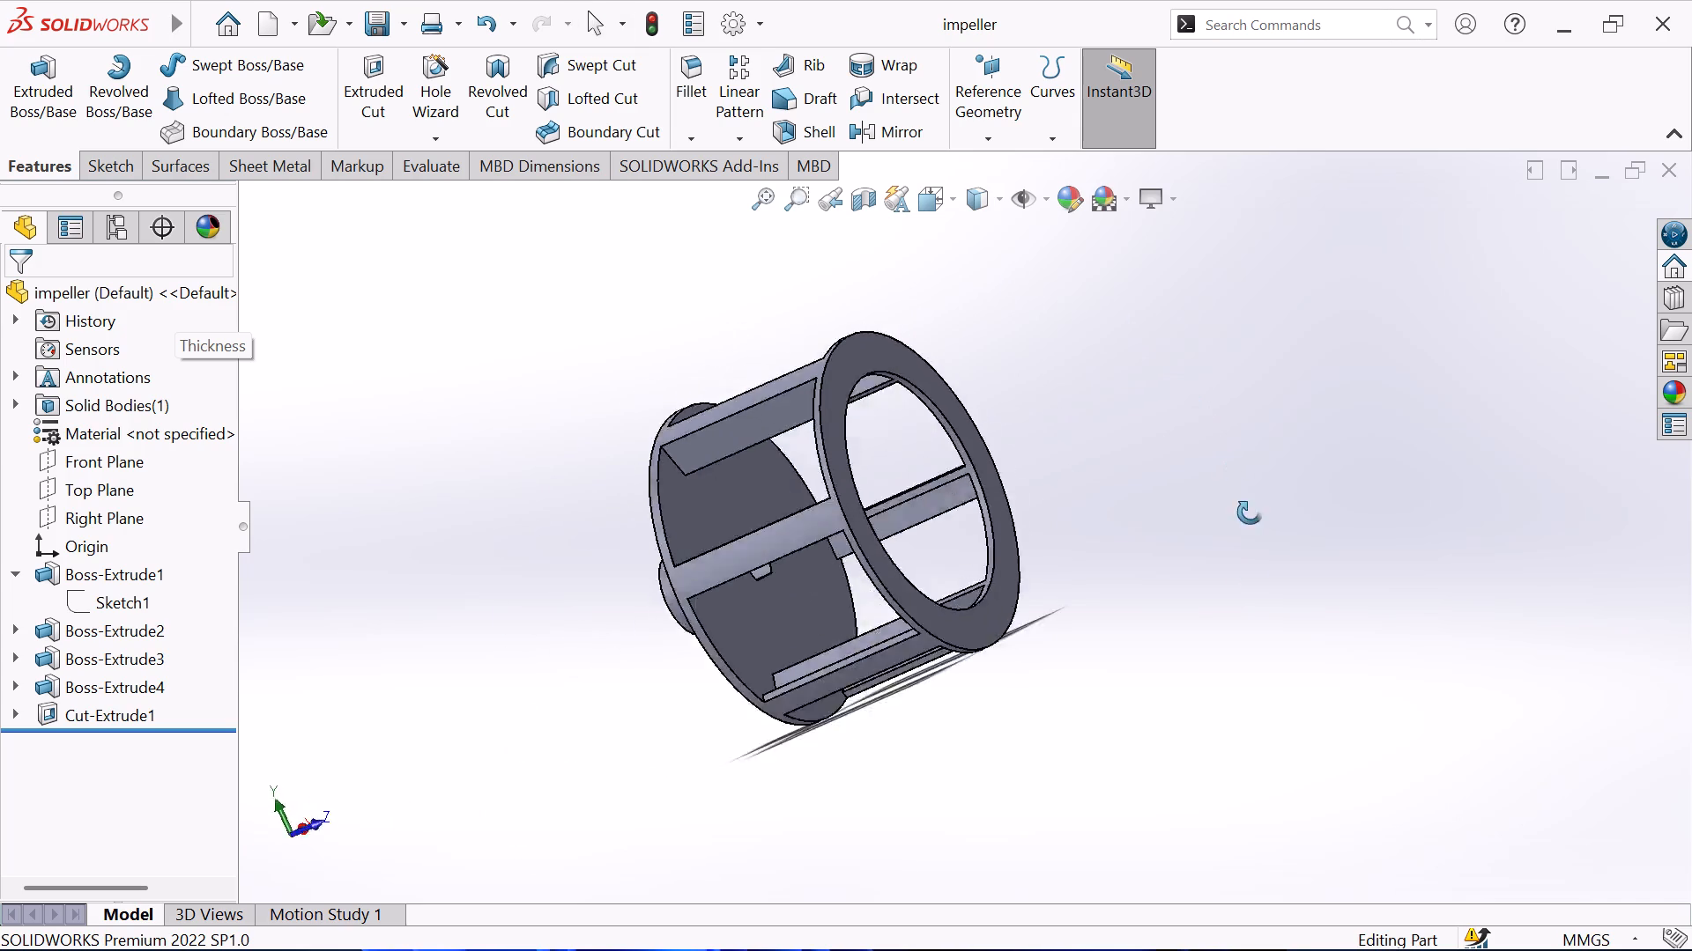
middle_click_drag(1250, 512, 746, 744)
middle_click_drag(1278, 555, 1237, 417)
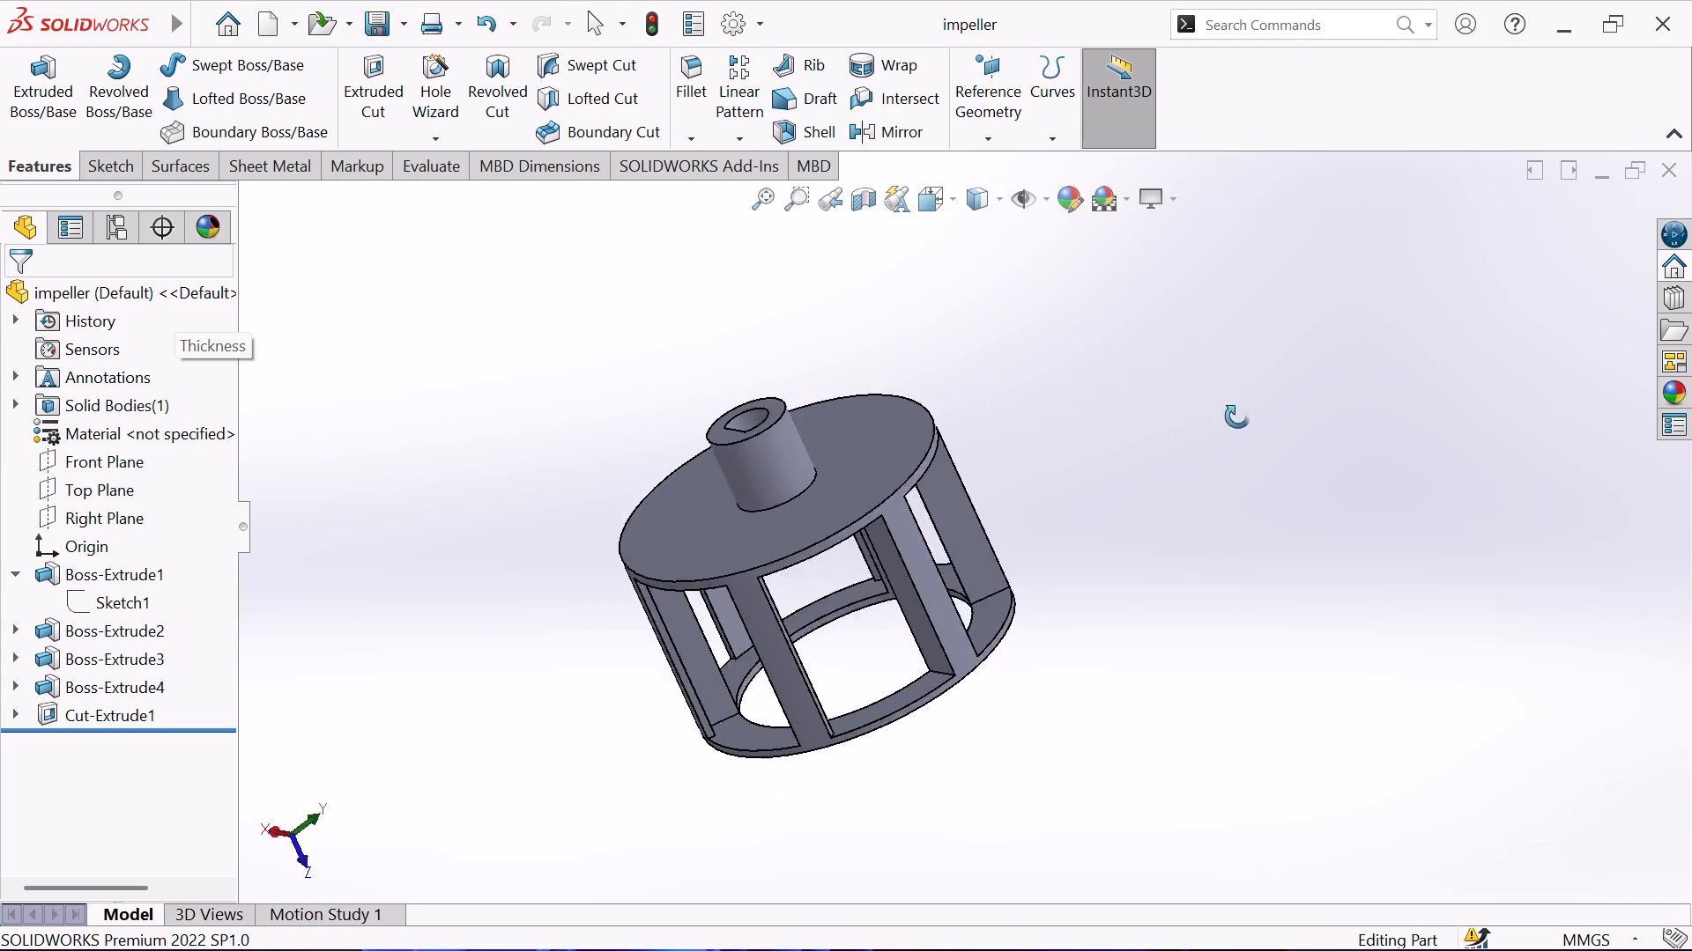
middle_click_drag(1237, 417, 878, 632)
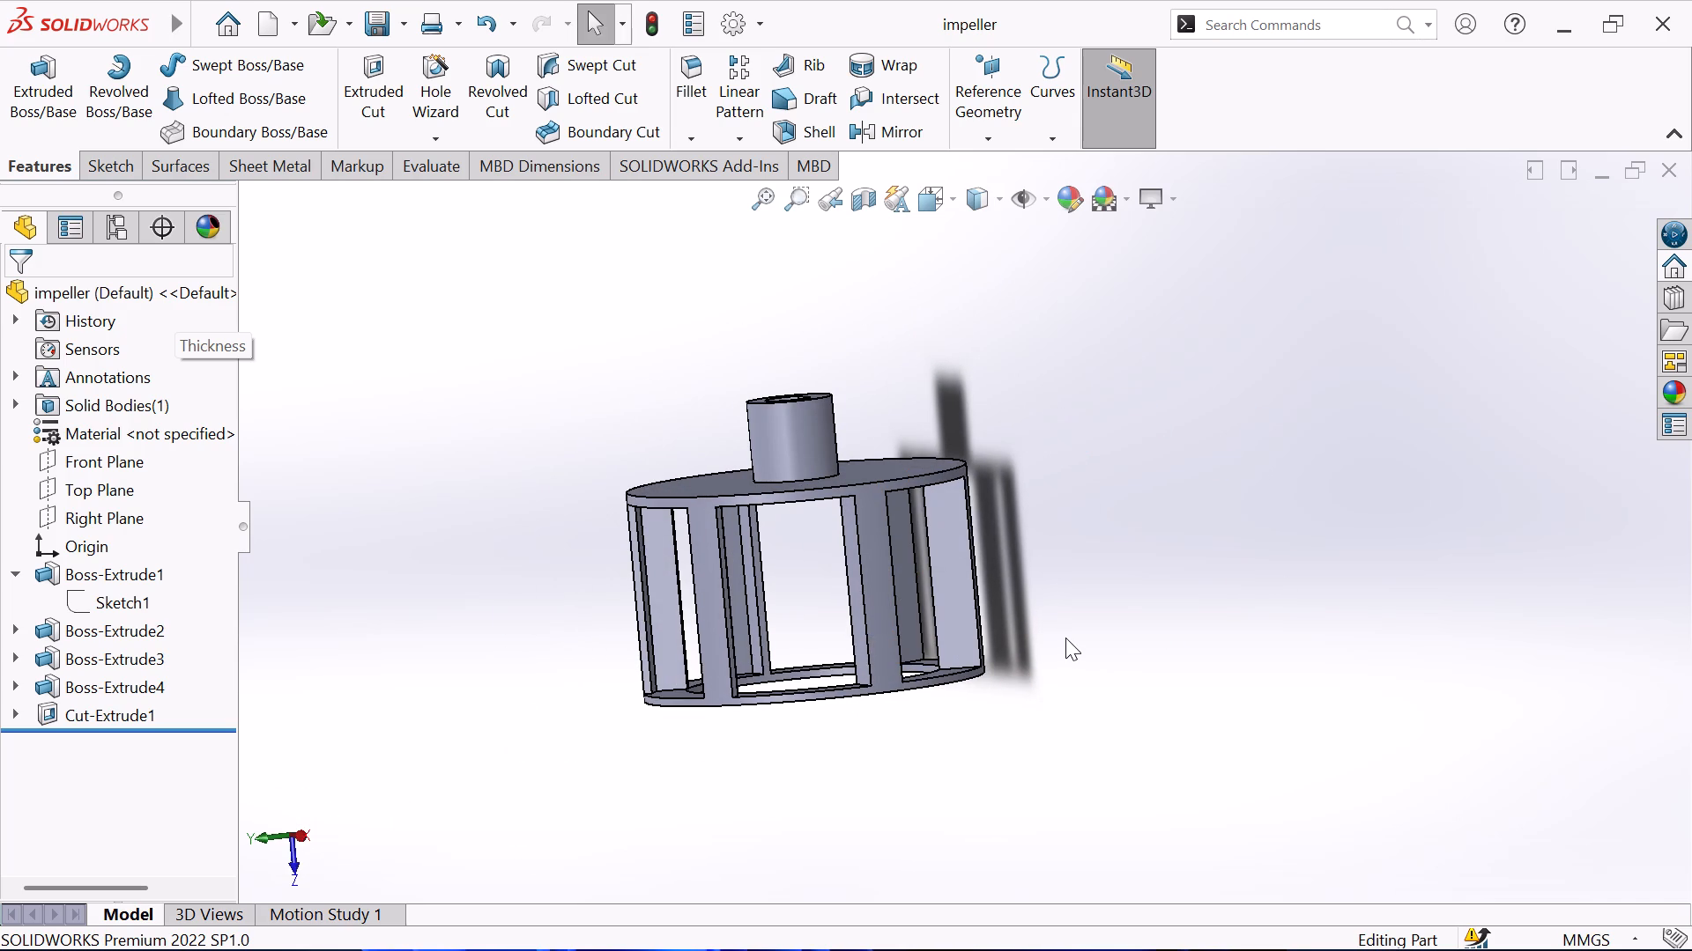
Review the whole impeller in side profile all the way round, including its boss end and open ring end.
scroll(1080, 607, "up", 2)
middle_click_drag(753, 596, 281, 673)
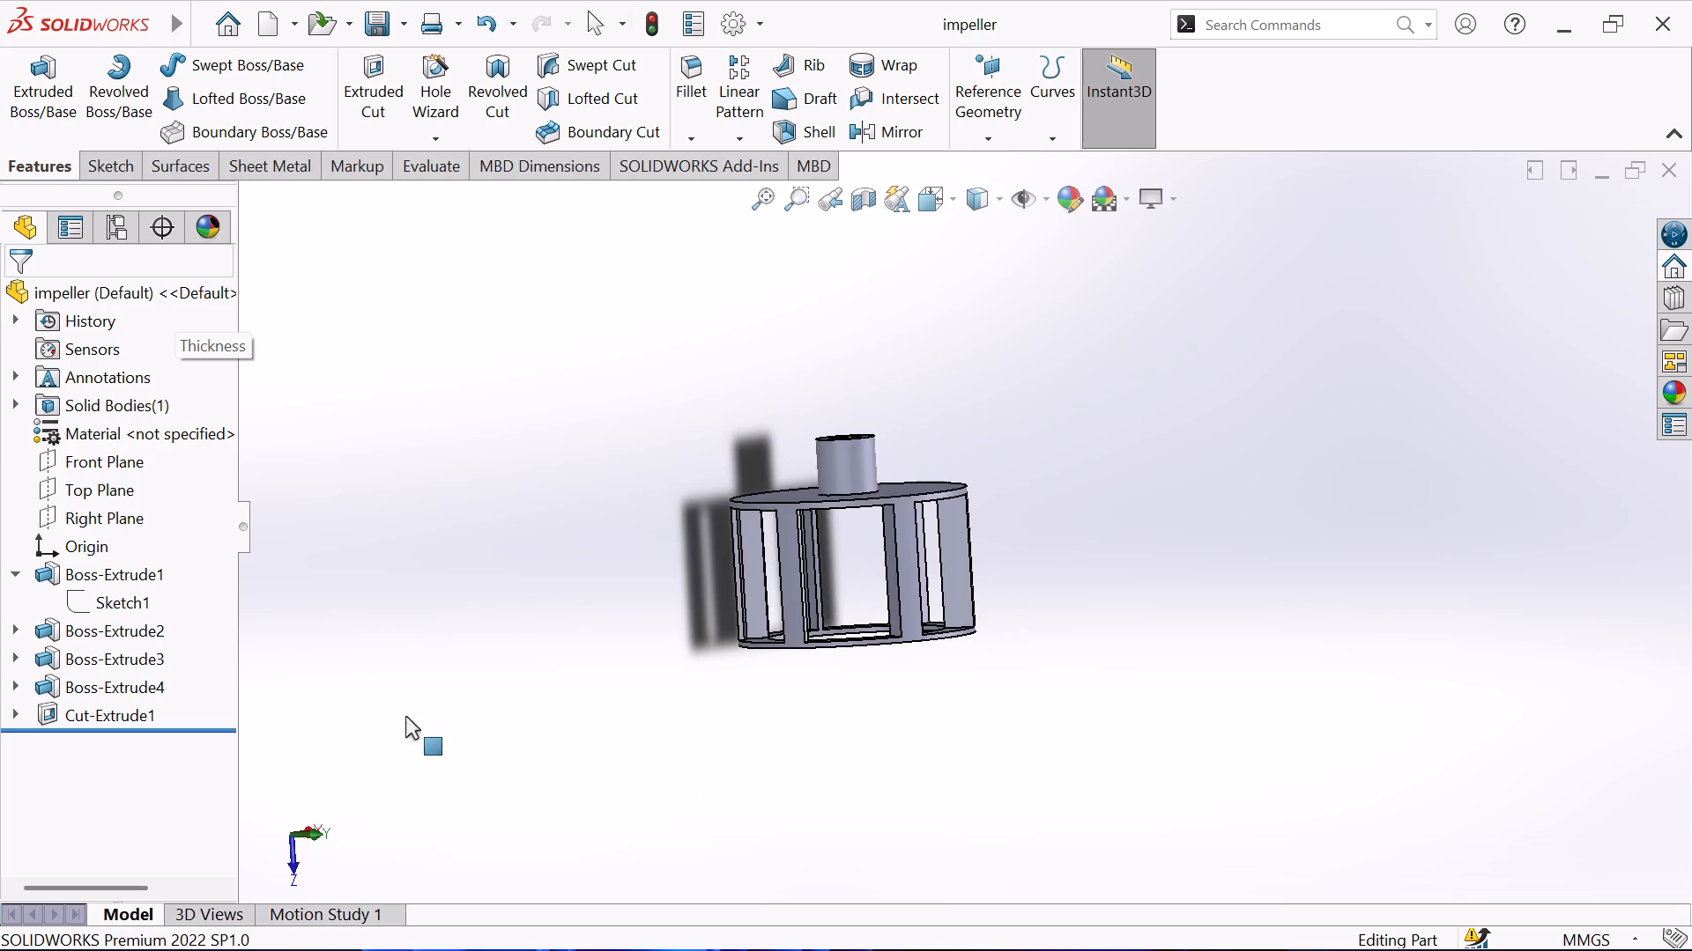
middle_click_drag(1423, 624, 536, 680)
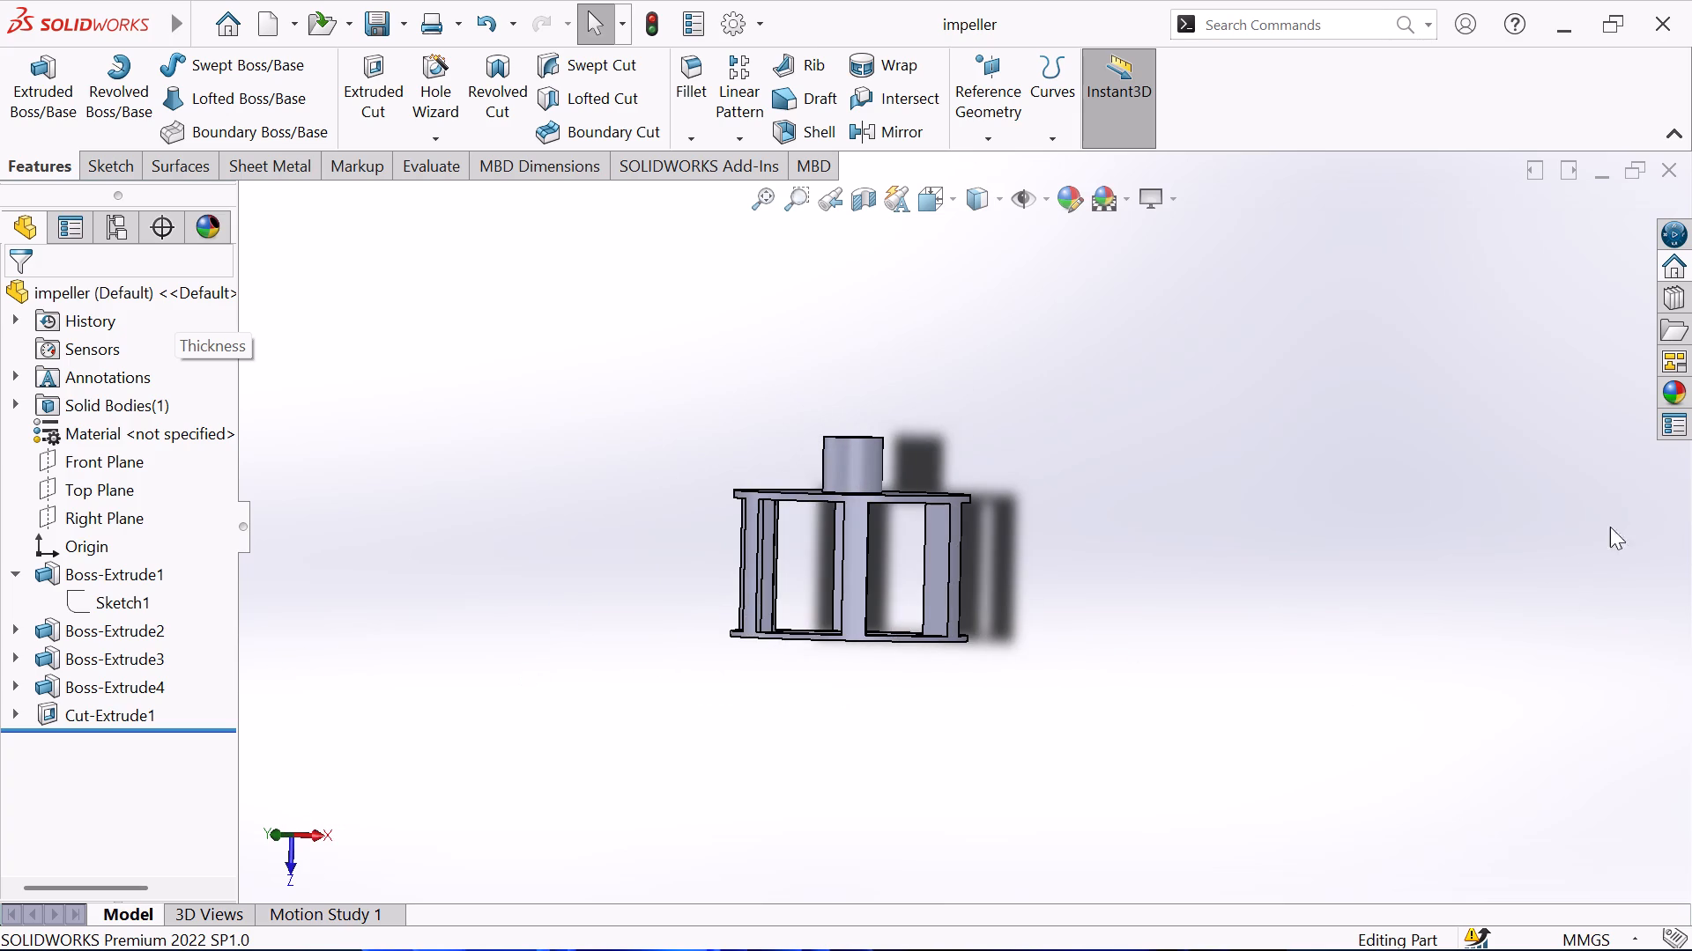
middle_click_drag(1514, 526, 1377, 524)
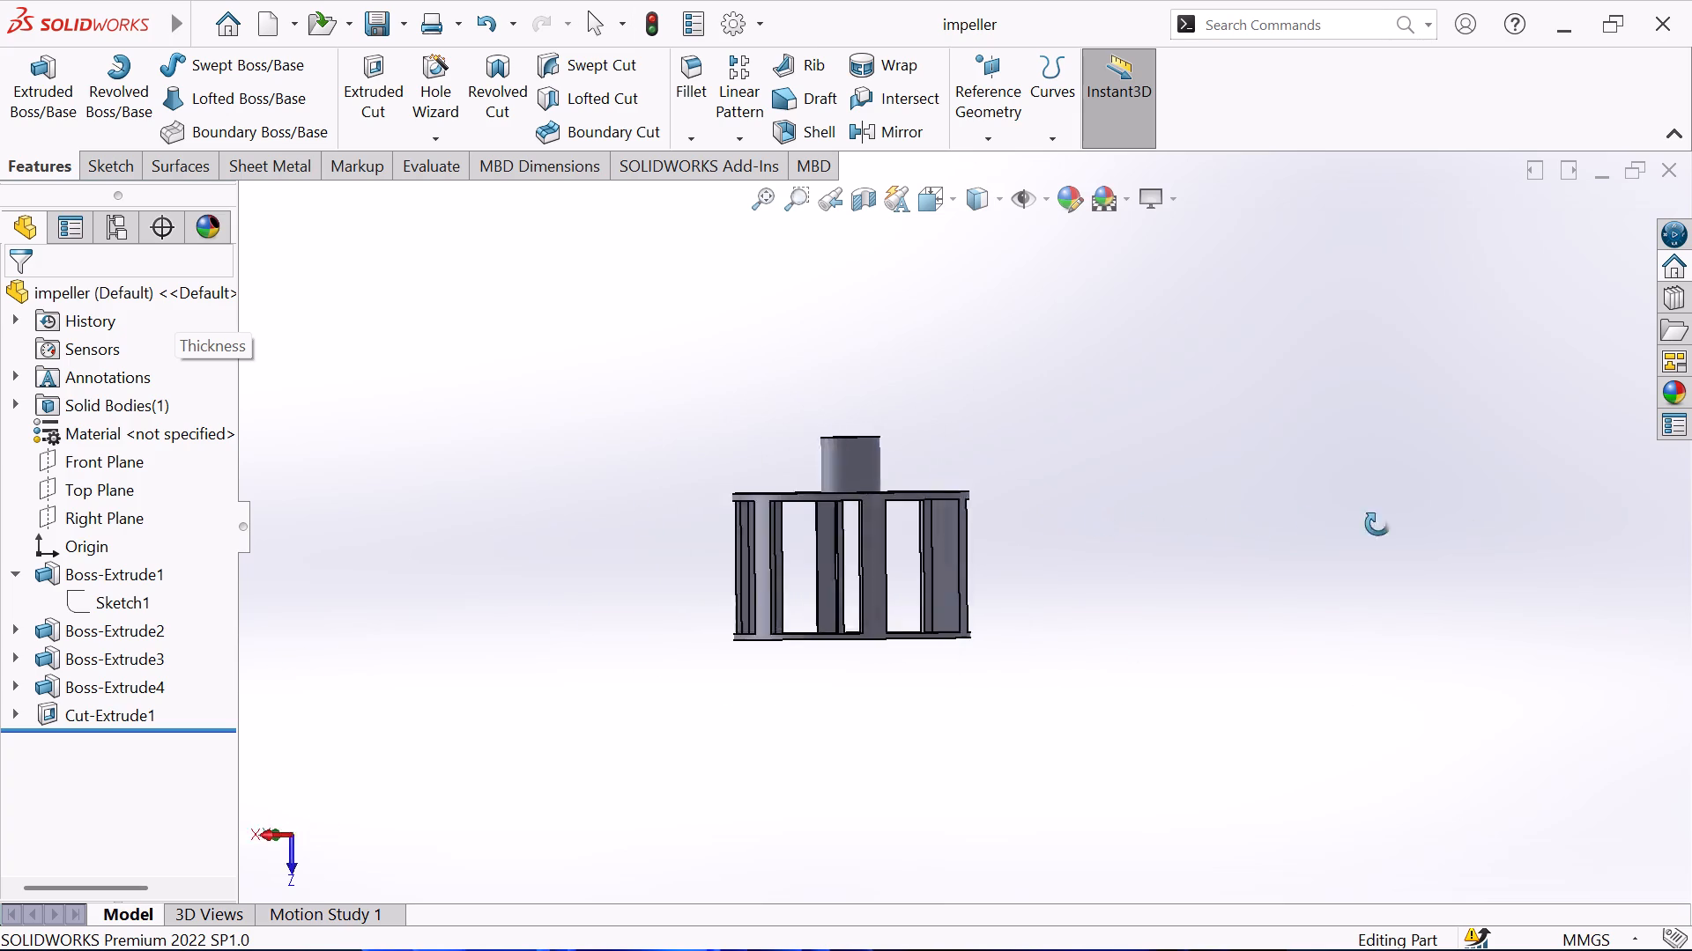
middle_click_drag(1377, 524, 793, 546)
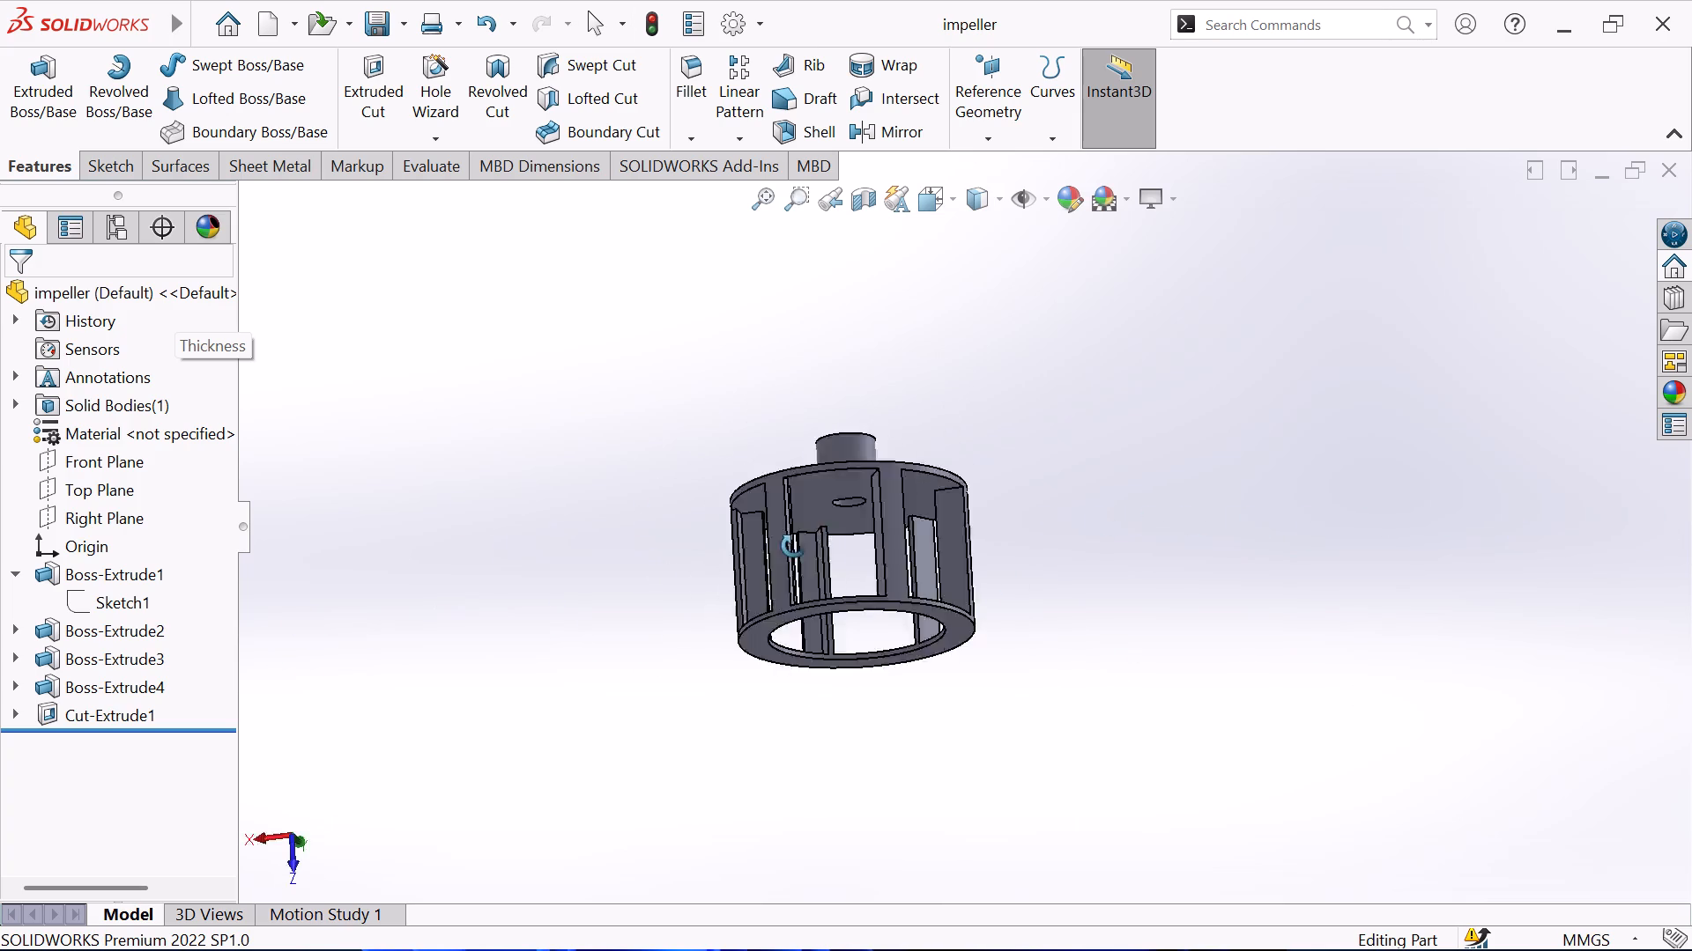
middle_click_drag(793, 546, 780, 669)
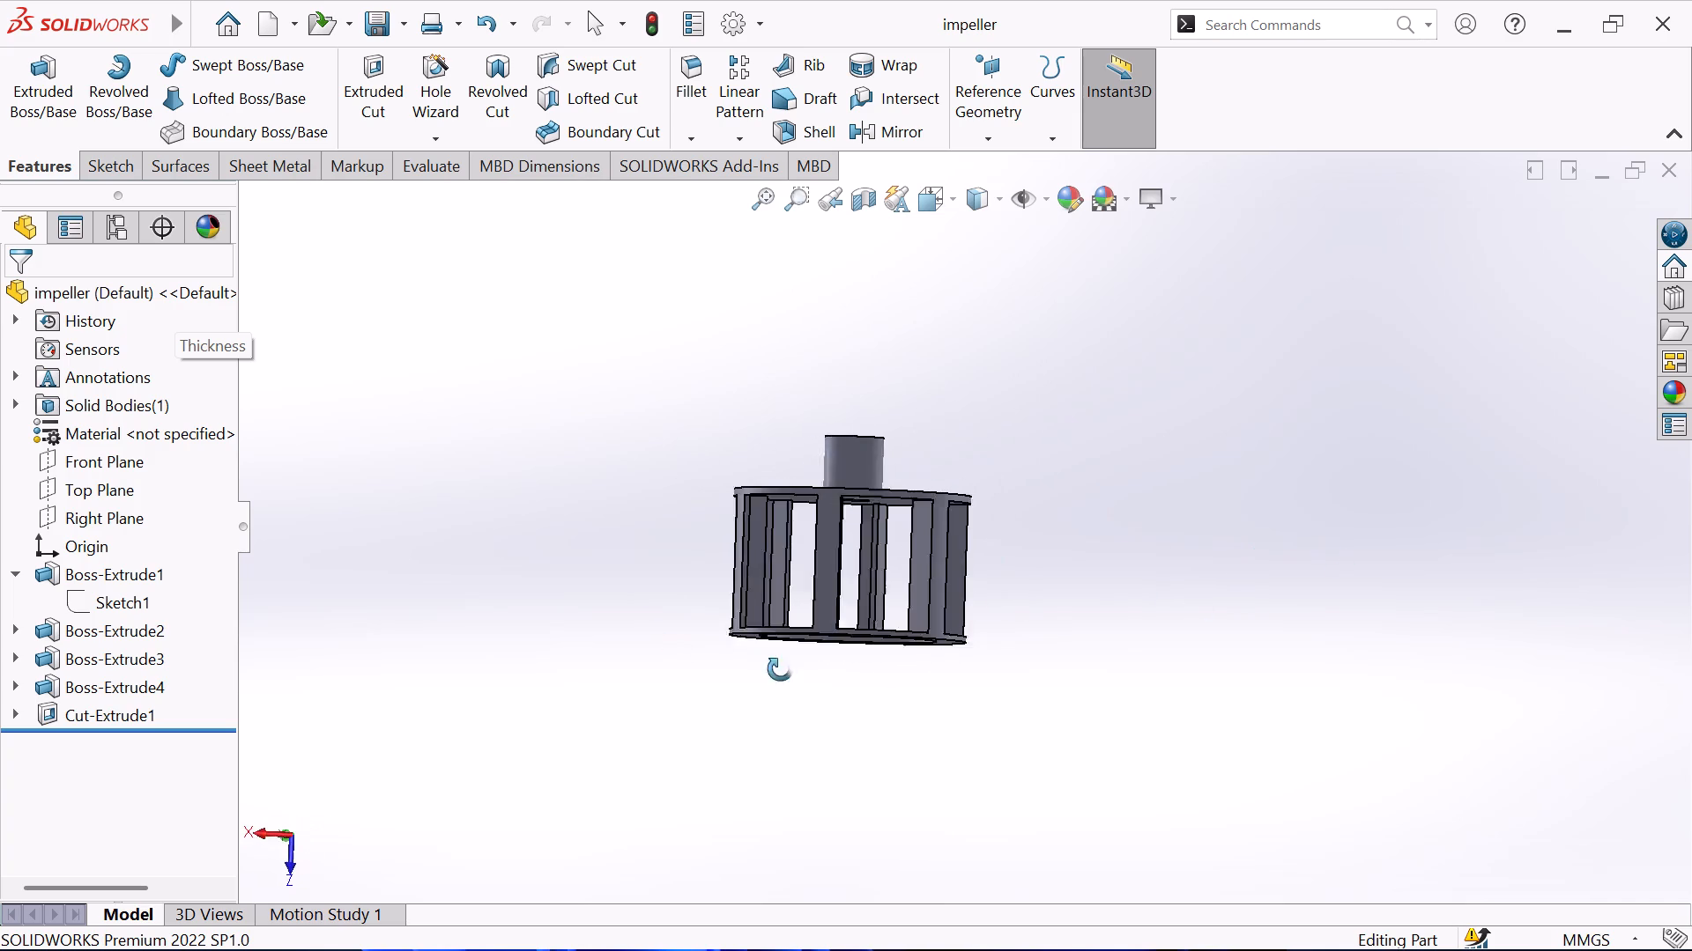
middle_click_drag(780, 669, 965, 347)
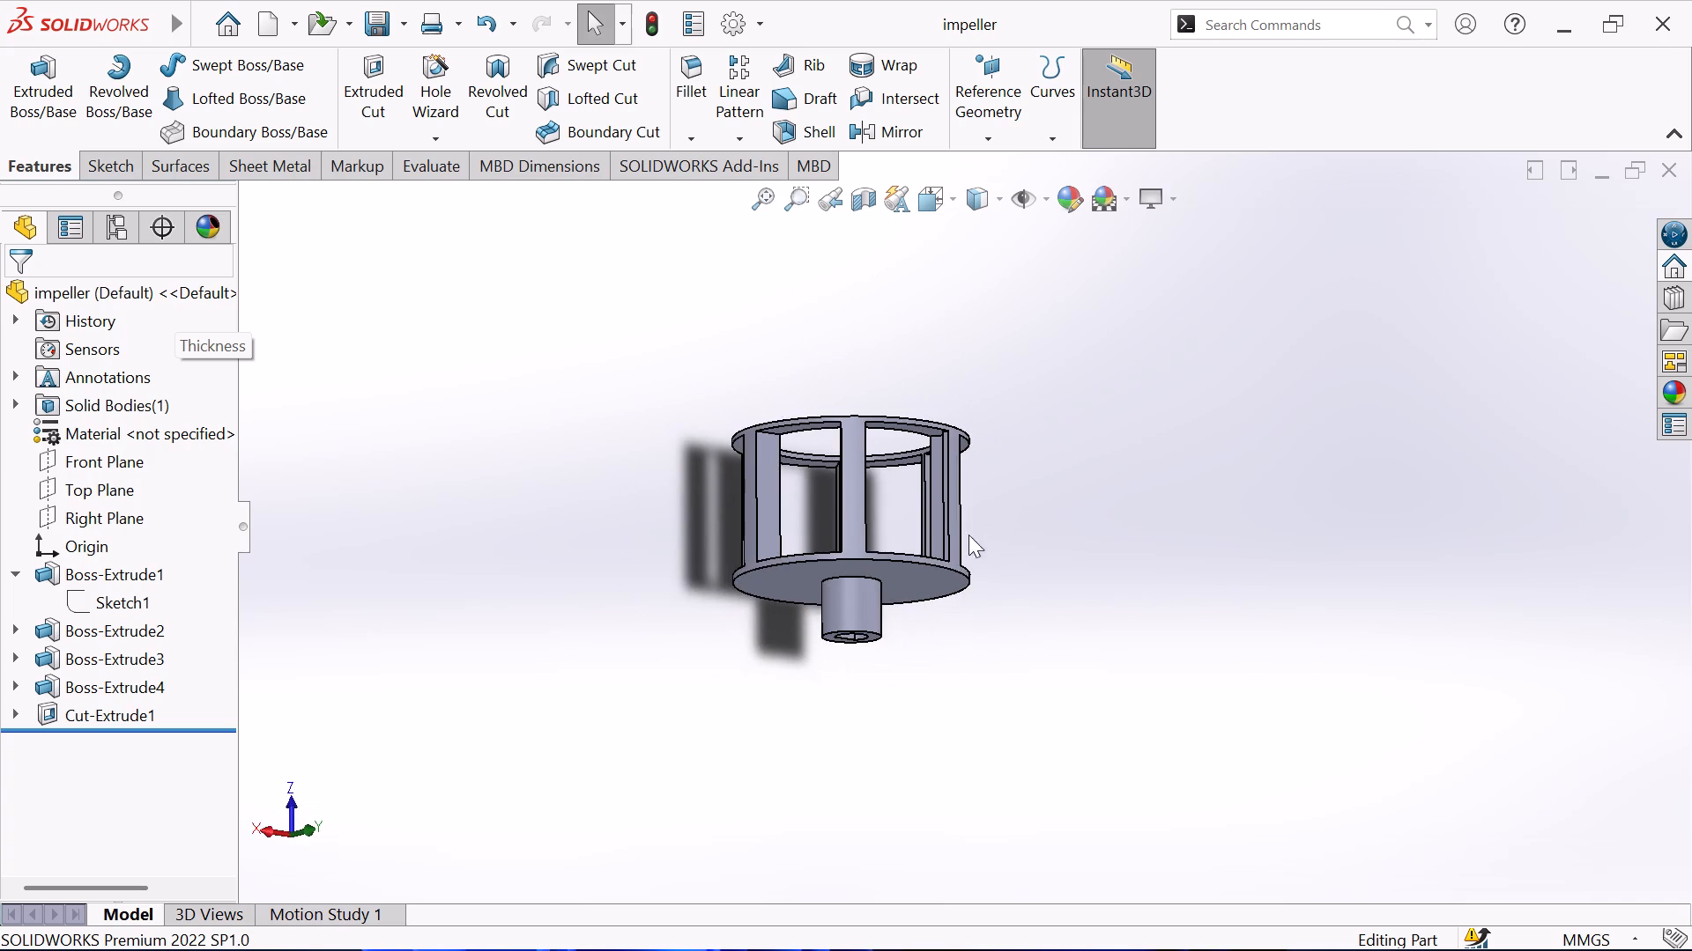
scroll(914, 658, "up", 2)
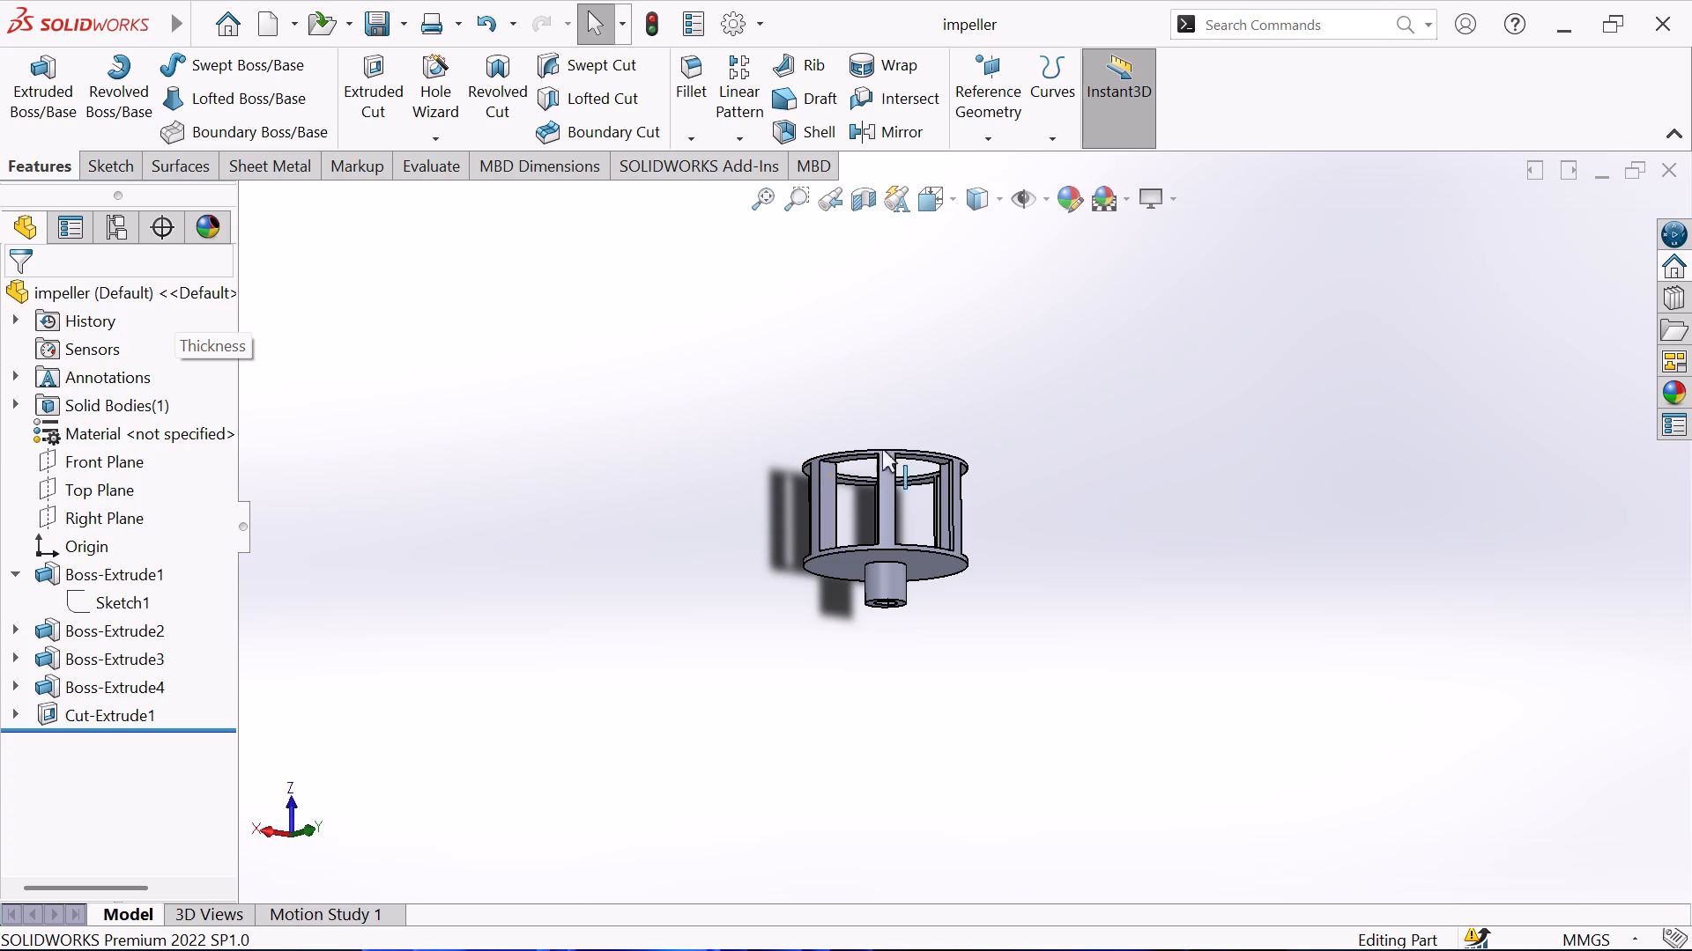
middle_click_drag(902, 376, 930, 115)
middle_click_drag(815, 437, 813, 225)
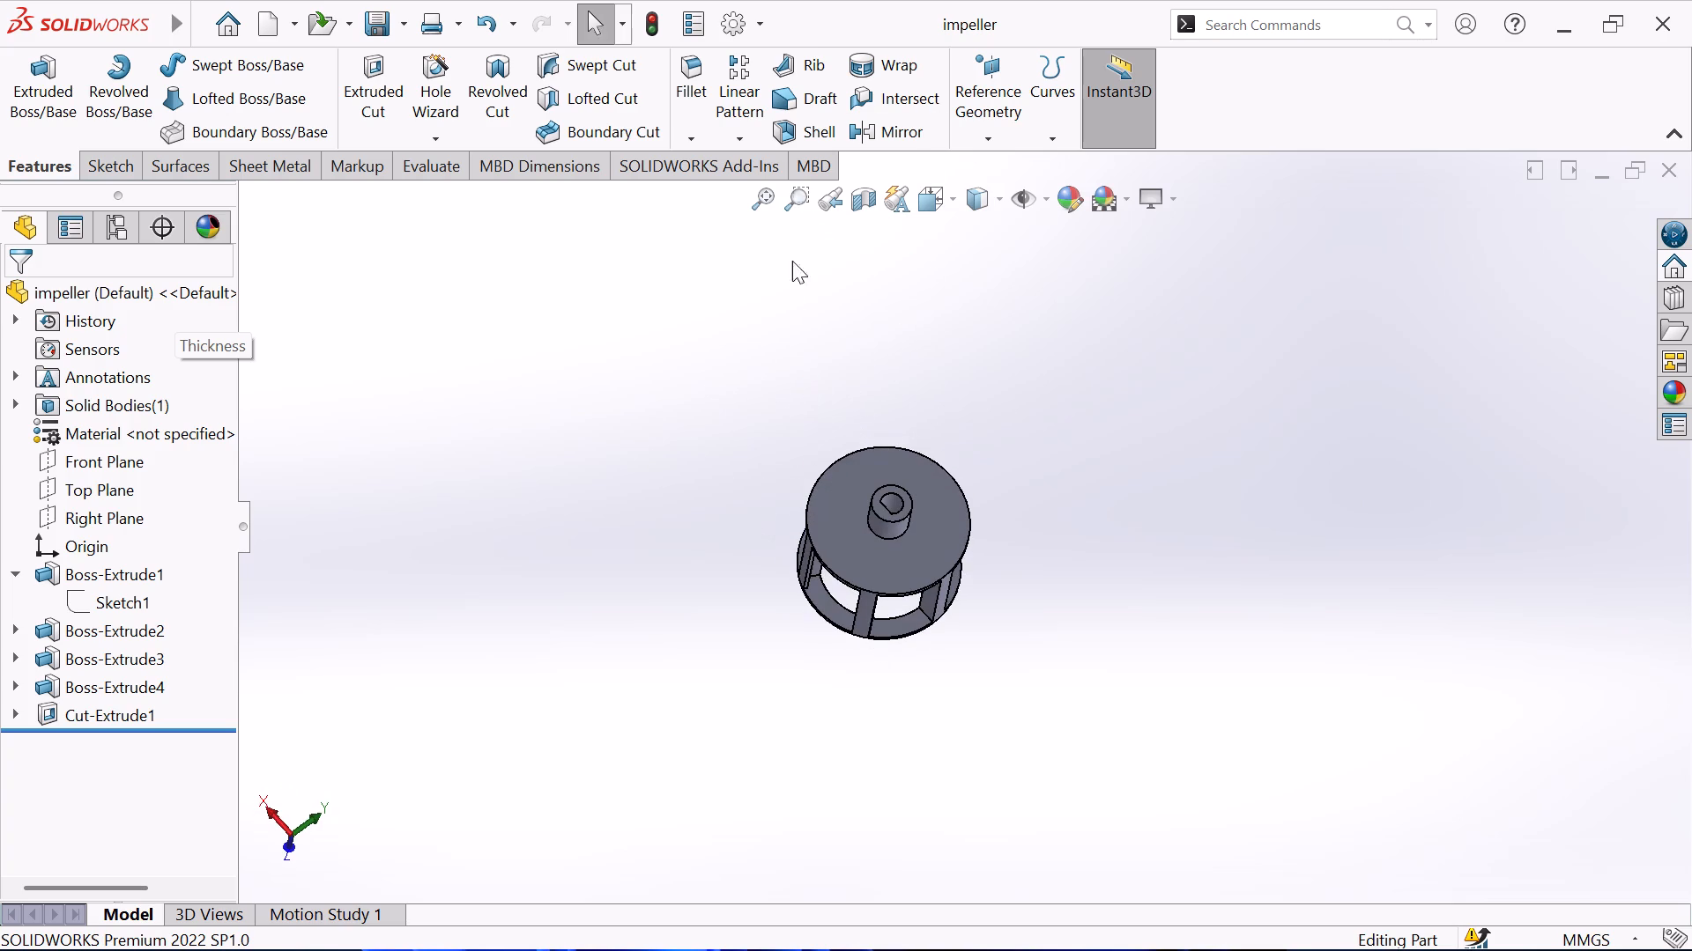
middle_click_drag(782, 393, 783, 252)
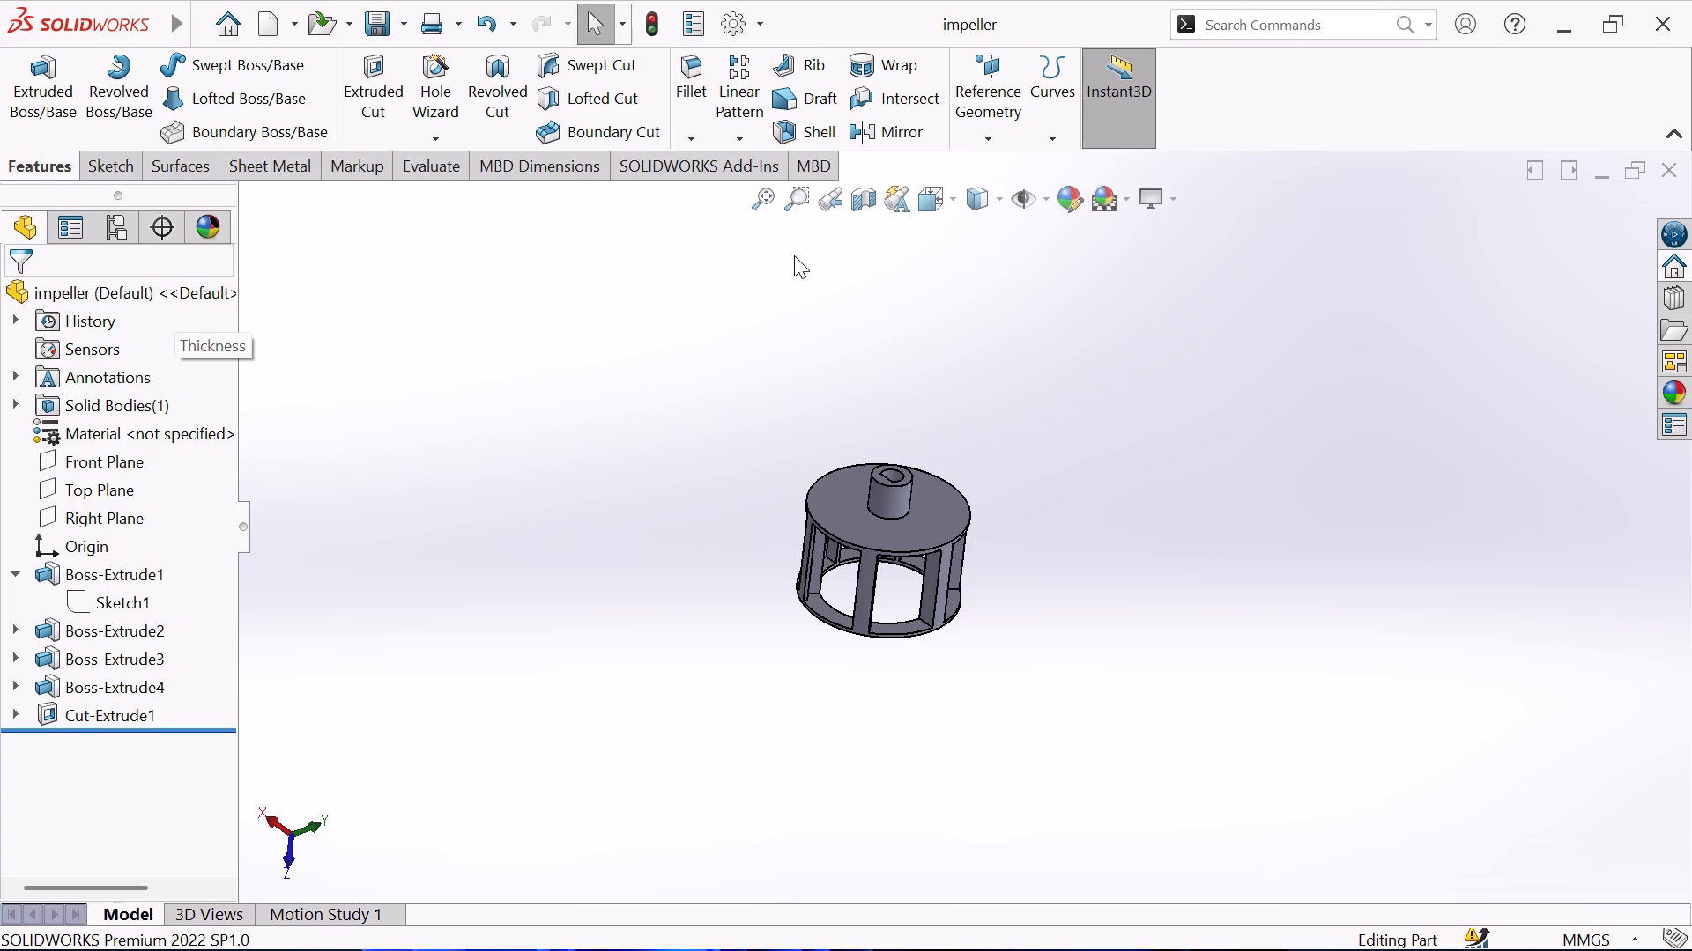
scroll(794, 255, "up", 1)
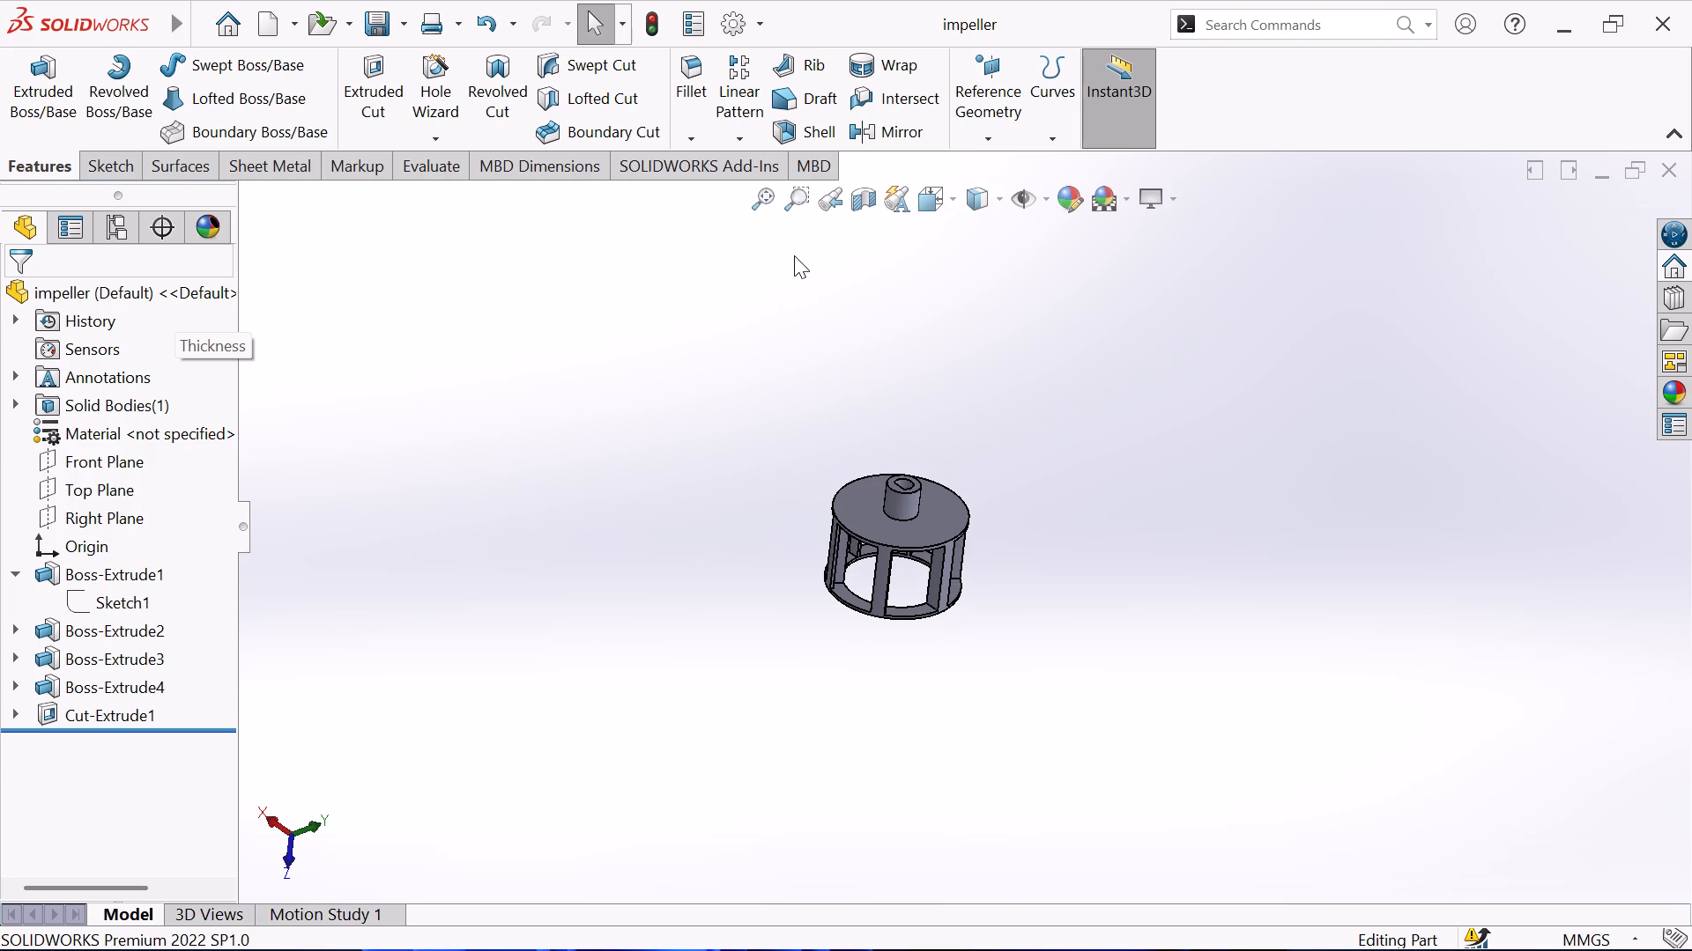
scroll(794, 255, "down", 1)
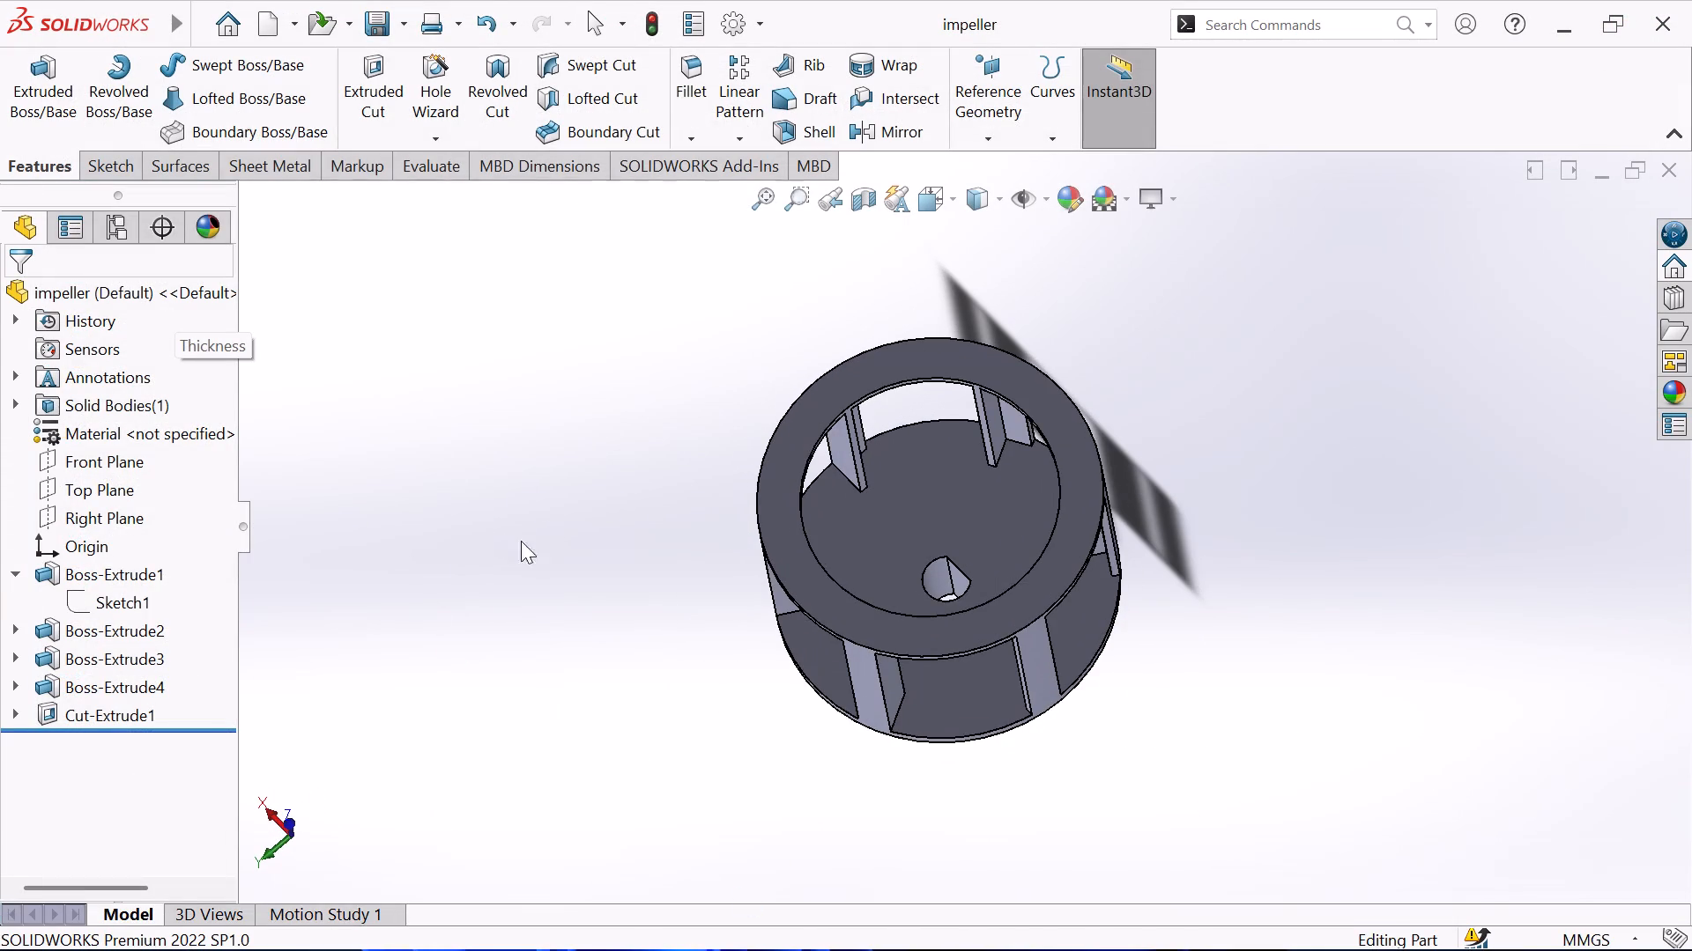
Show the whole finished impeller in the standard isometric view.
key("ctrl+7")
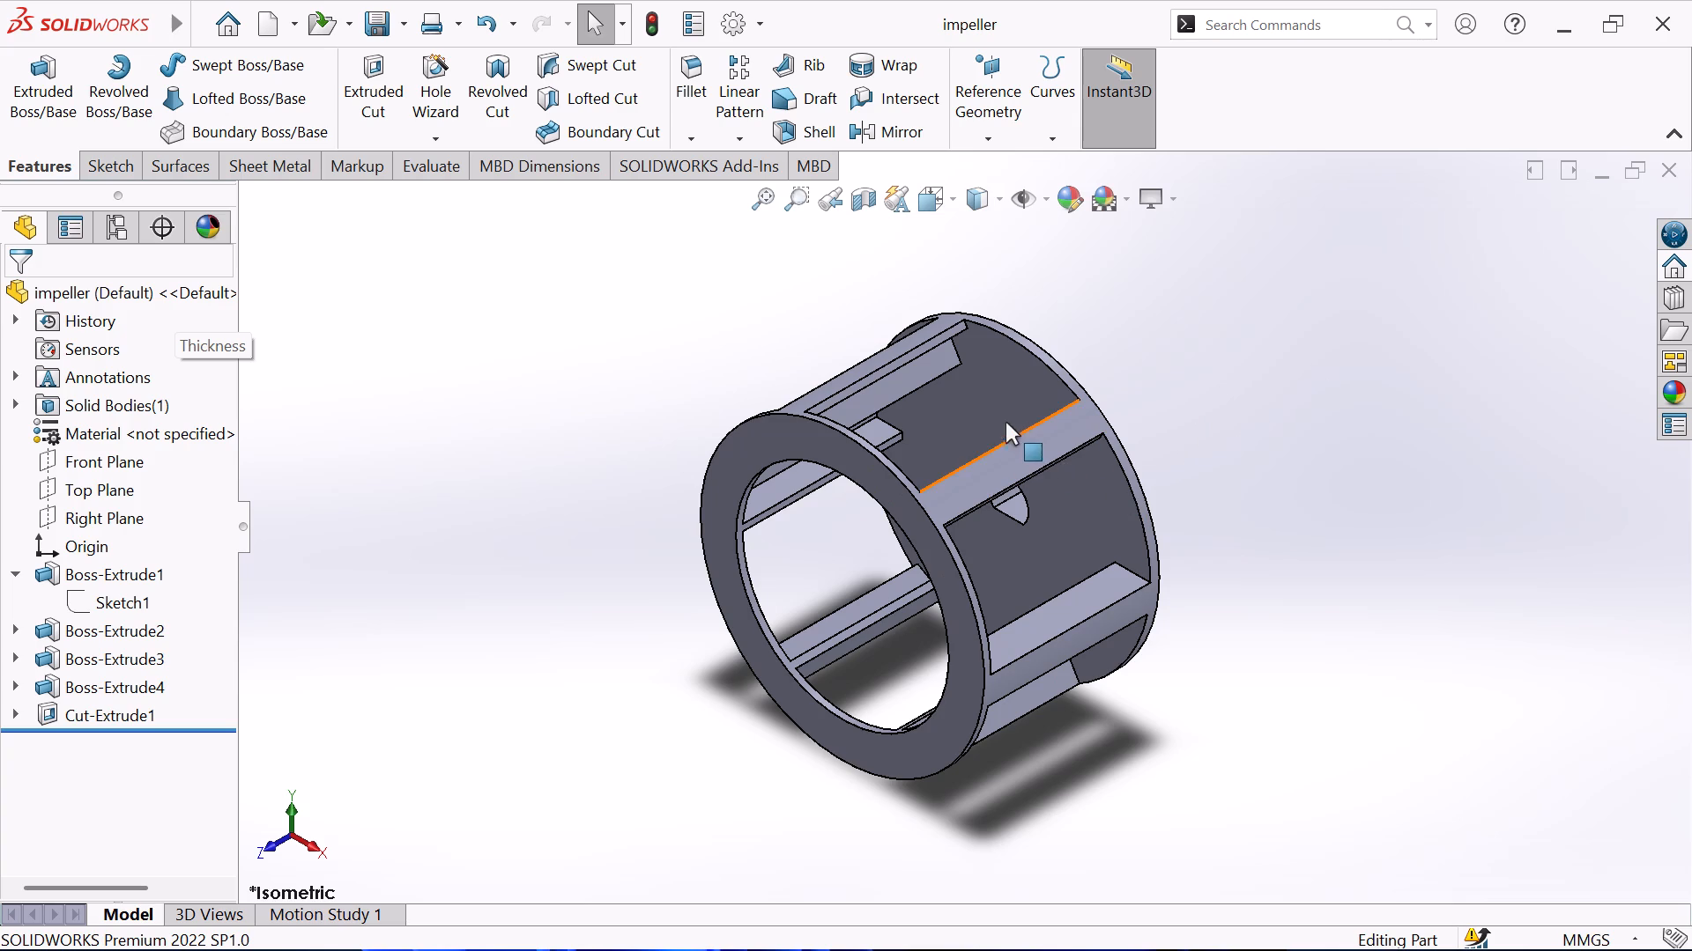
scroll(965, 403, "up", 1)
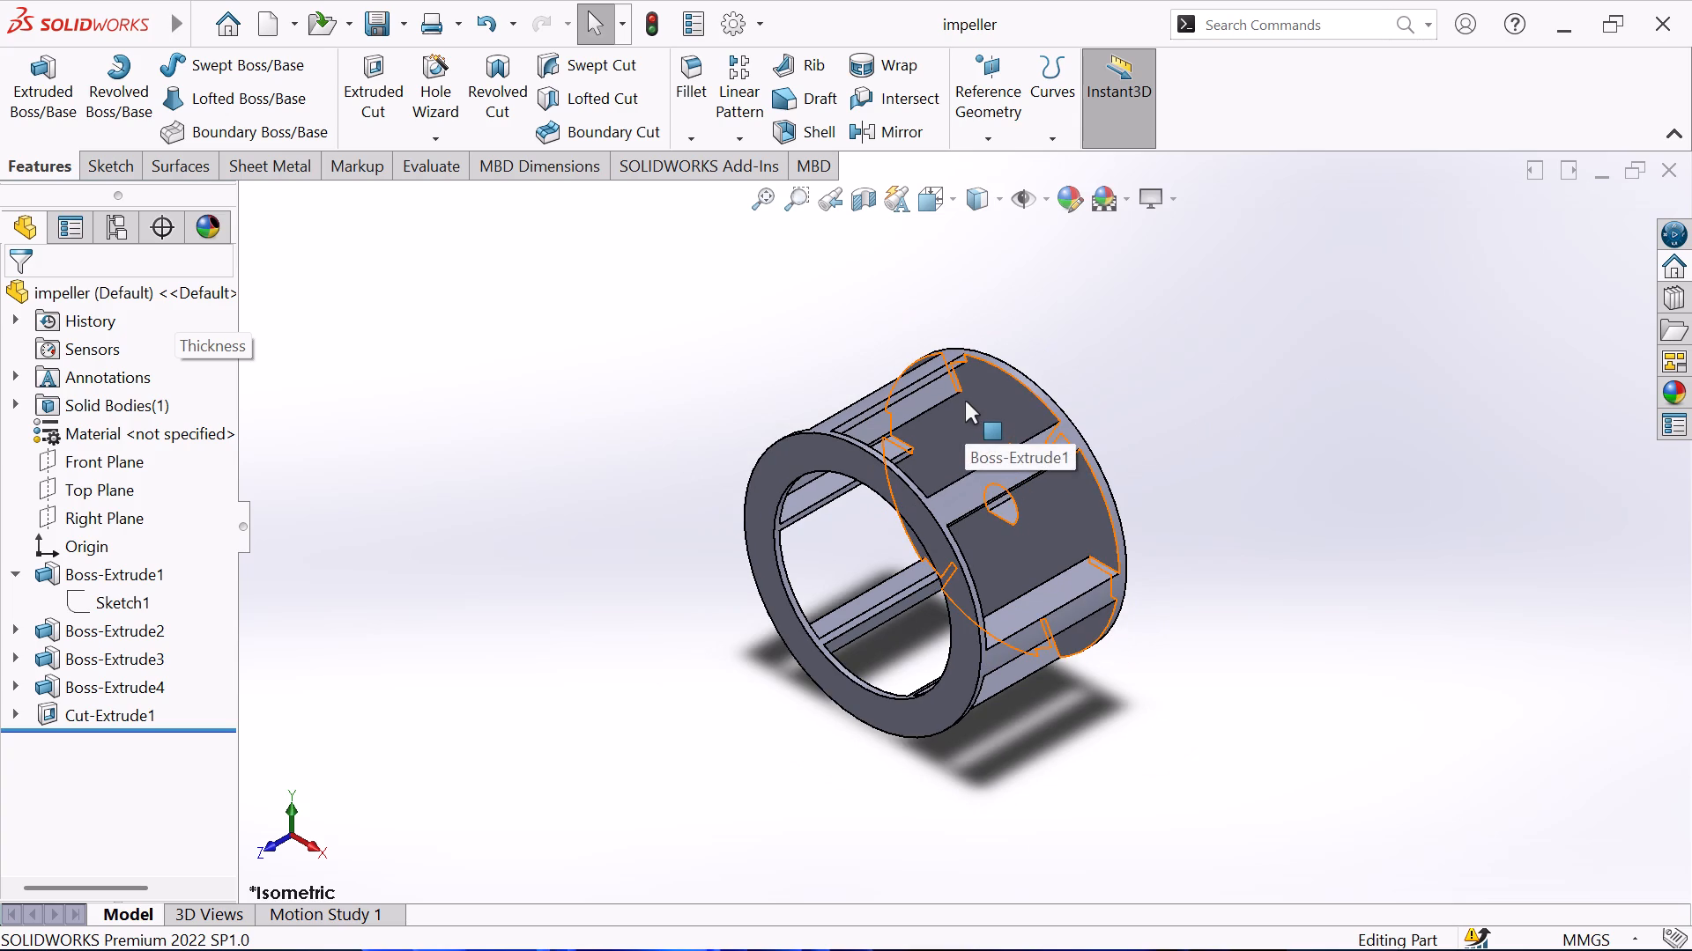
Examine the open ring end, the ribs and the D-shaped bore opening in the disc from the isometric view.
scroll(965, 401, "down", 1)
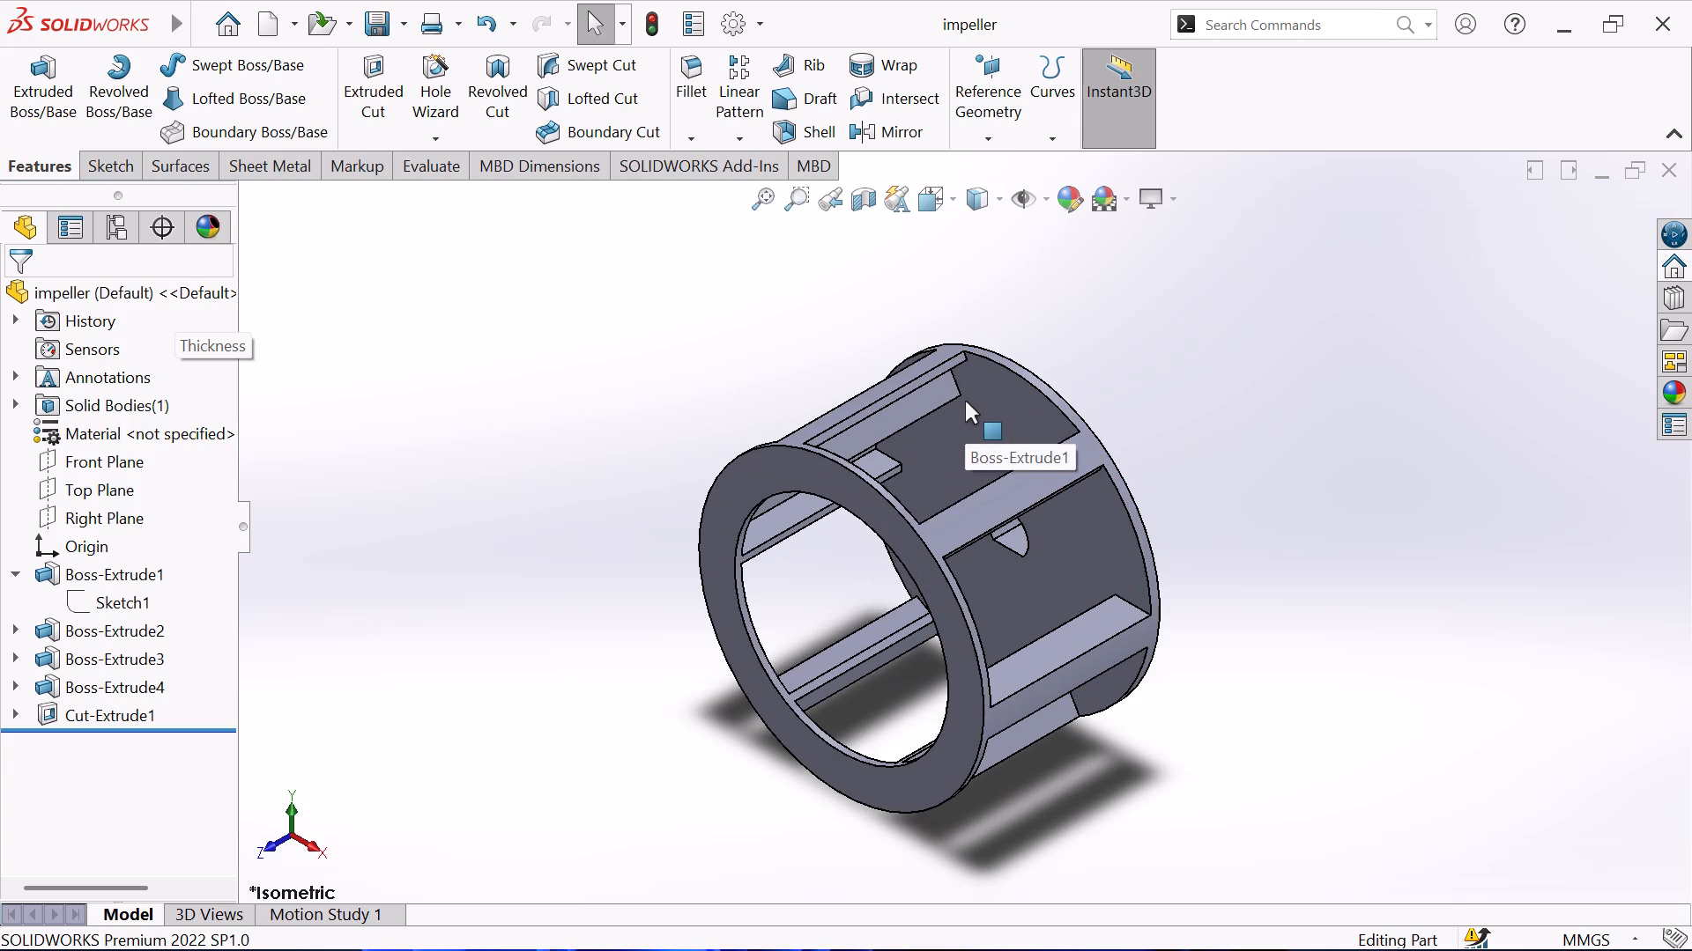
scroll(939, 413, "down", 1)
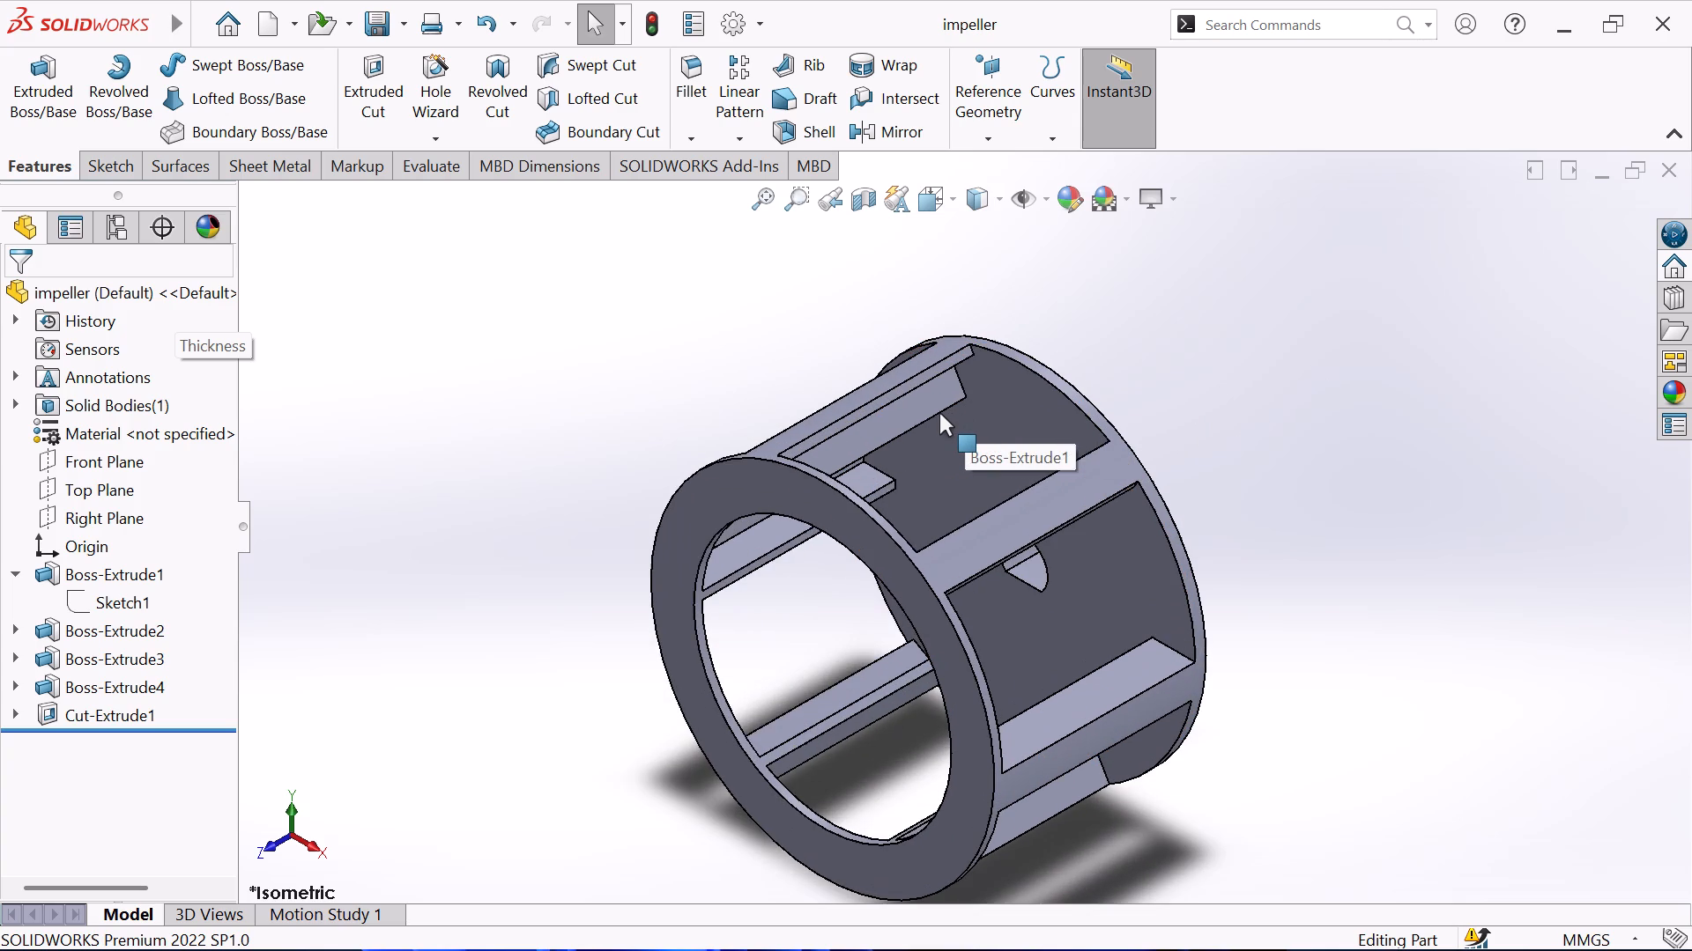
scroll(939, 413, "up", 1)
scroll(939, 421, "down", 1)
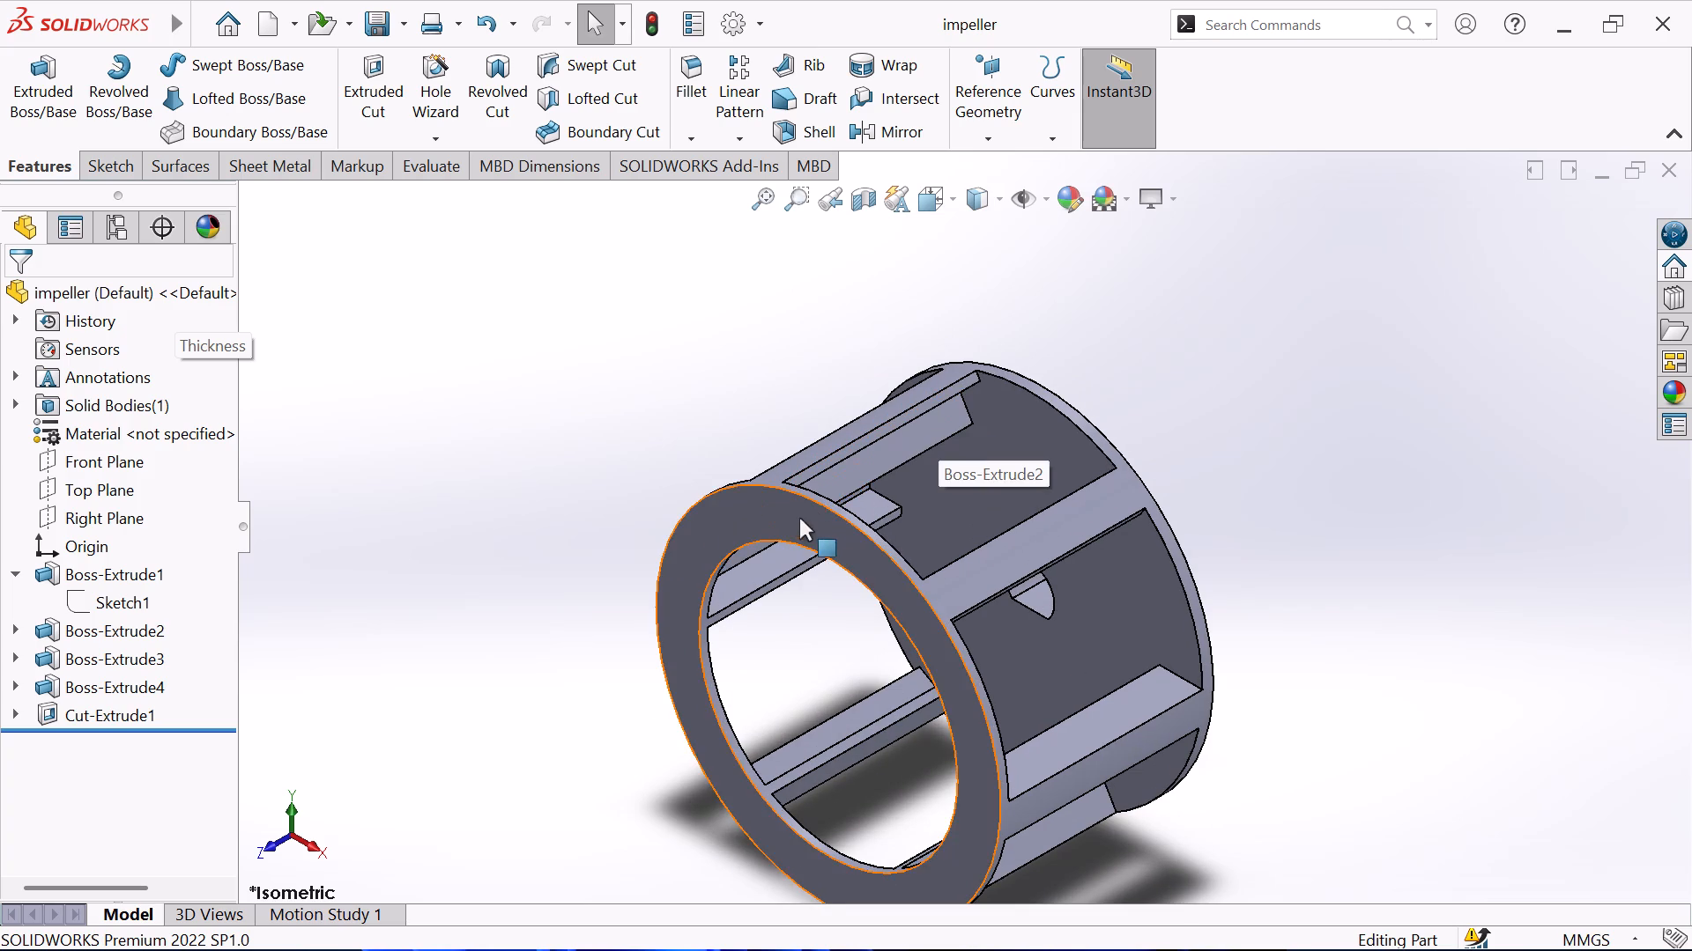
scroll(738, 574, "up", 1)
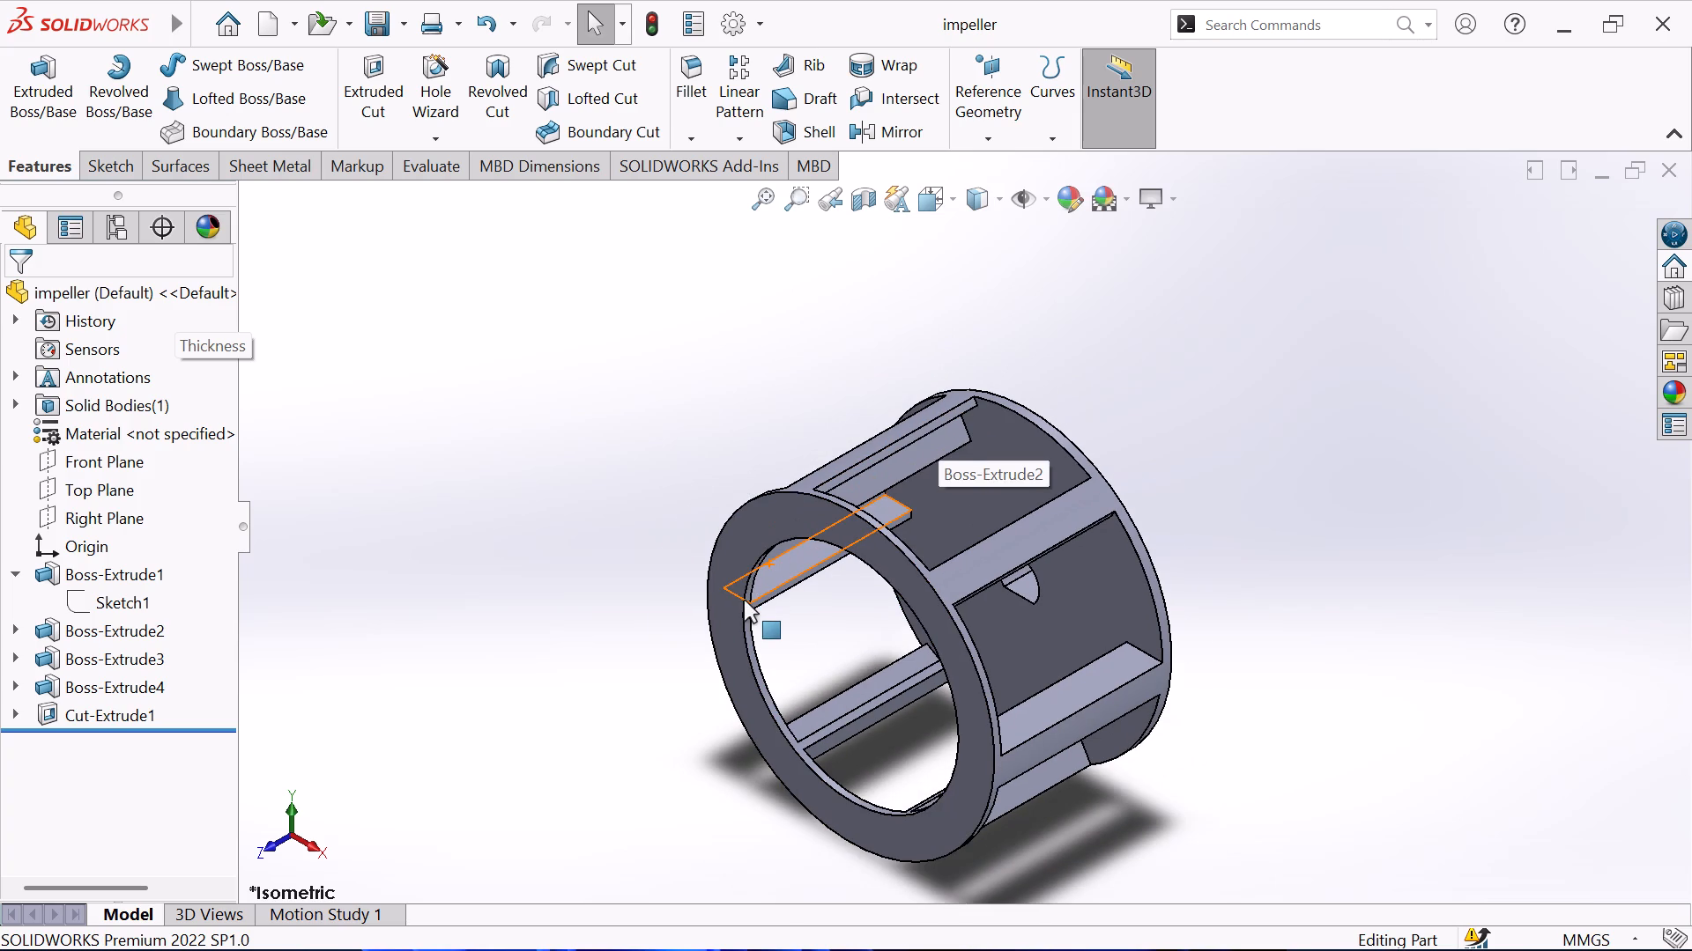
scroll(768, 622, "down", 1)
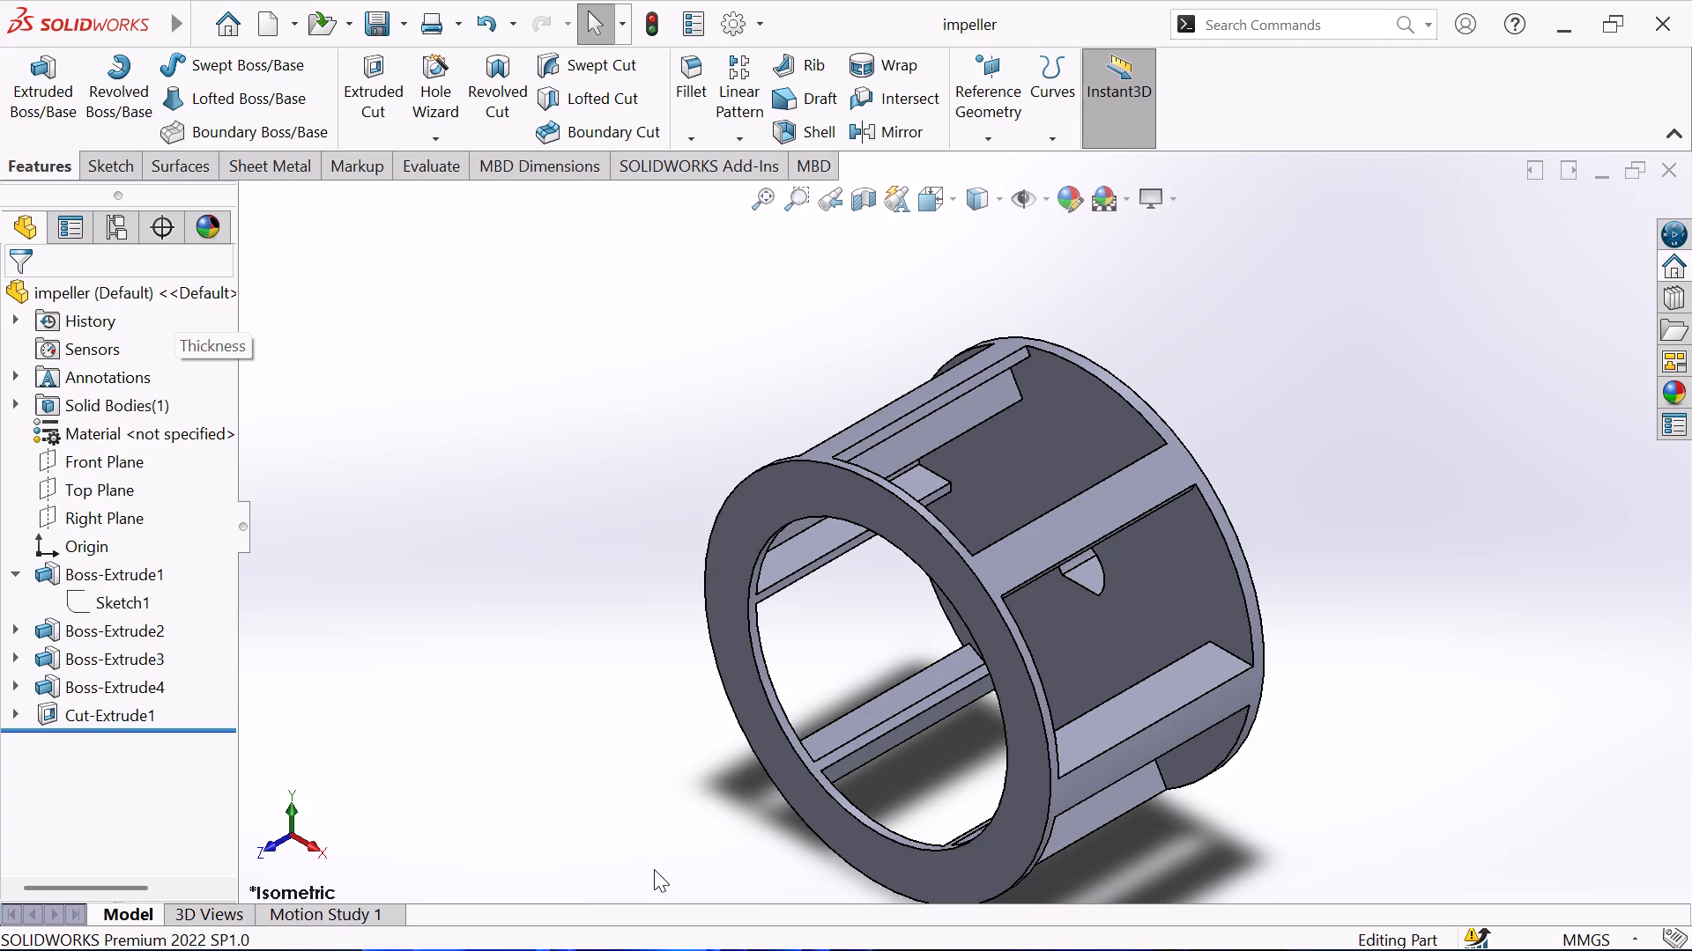
scroll(628, 901, "up", 1)
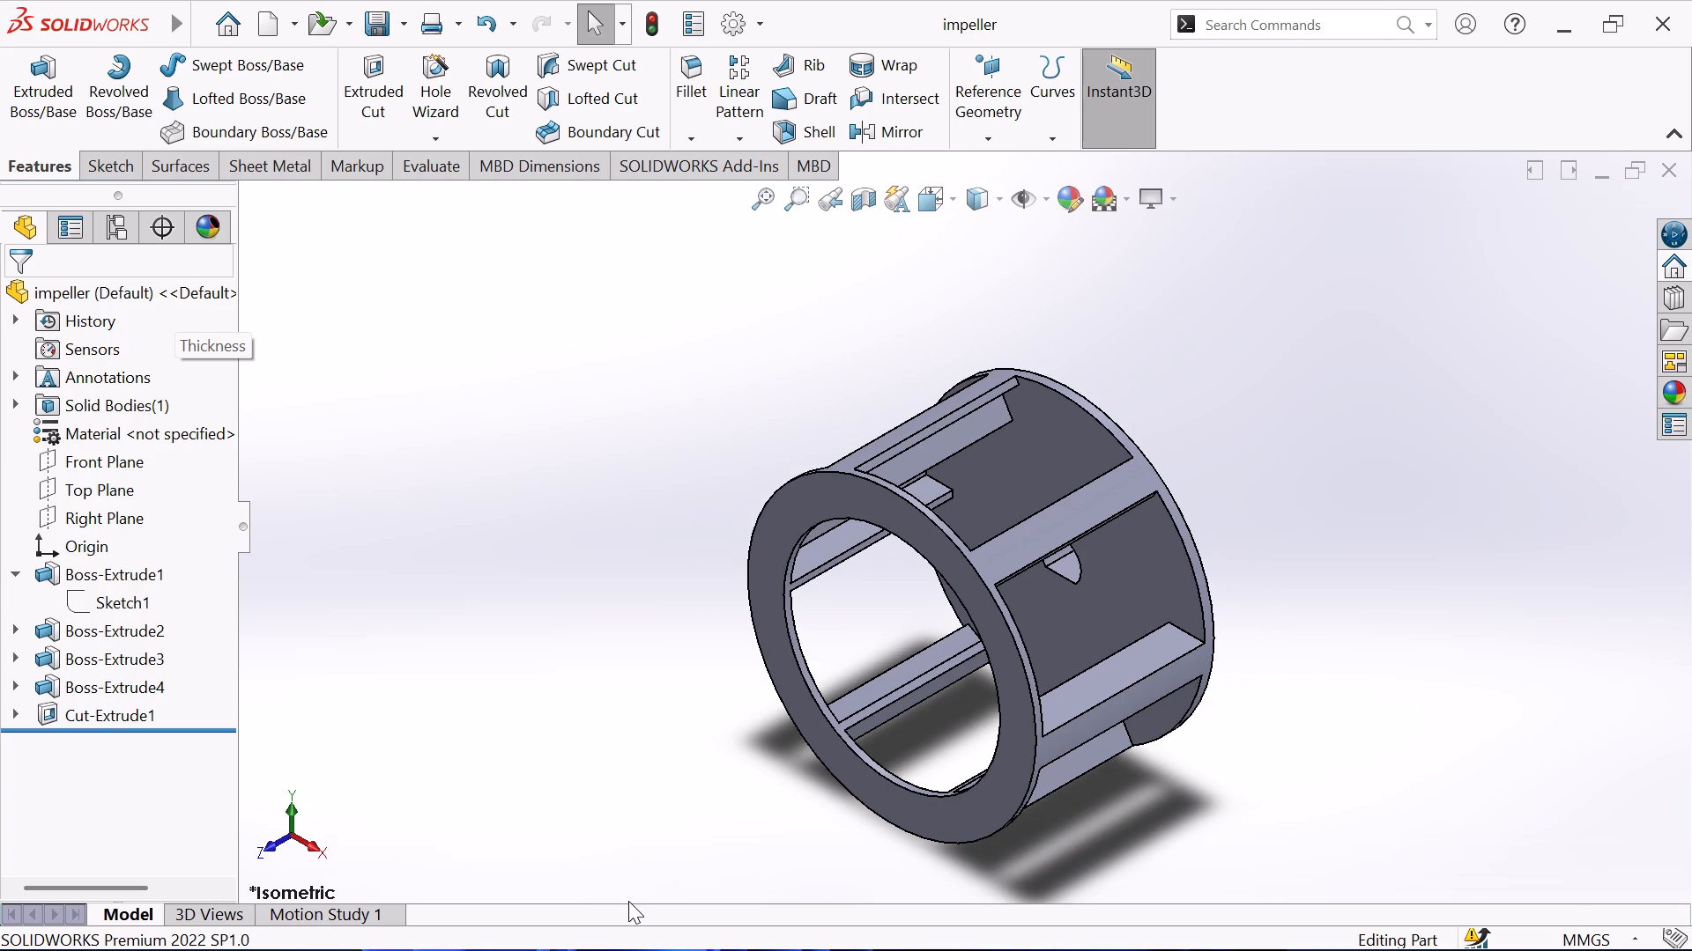
scroll(628, 901, "down", 1)
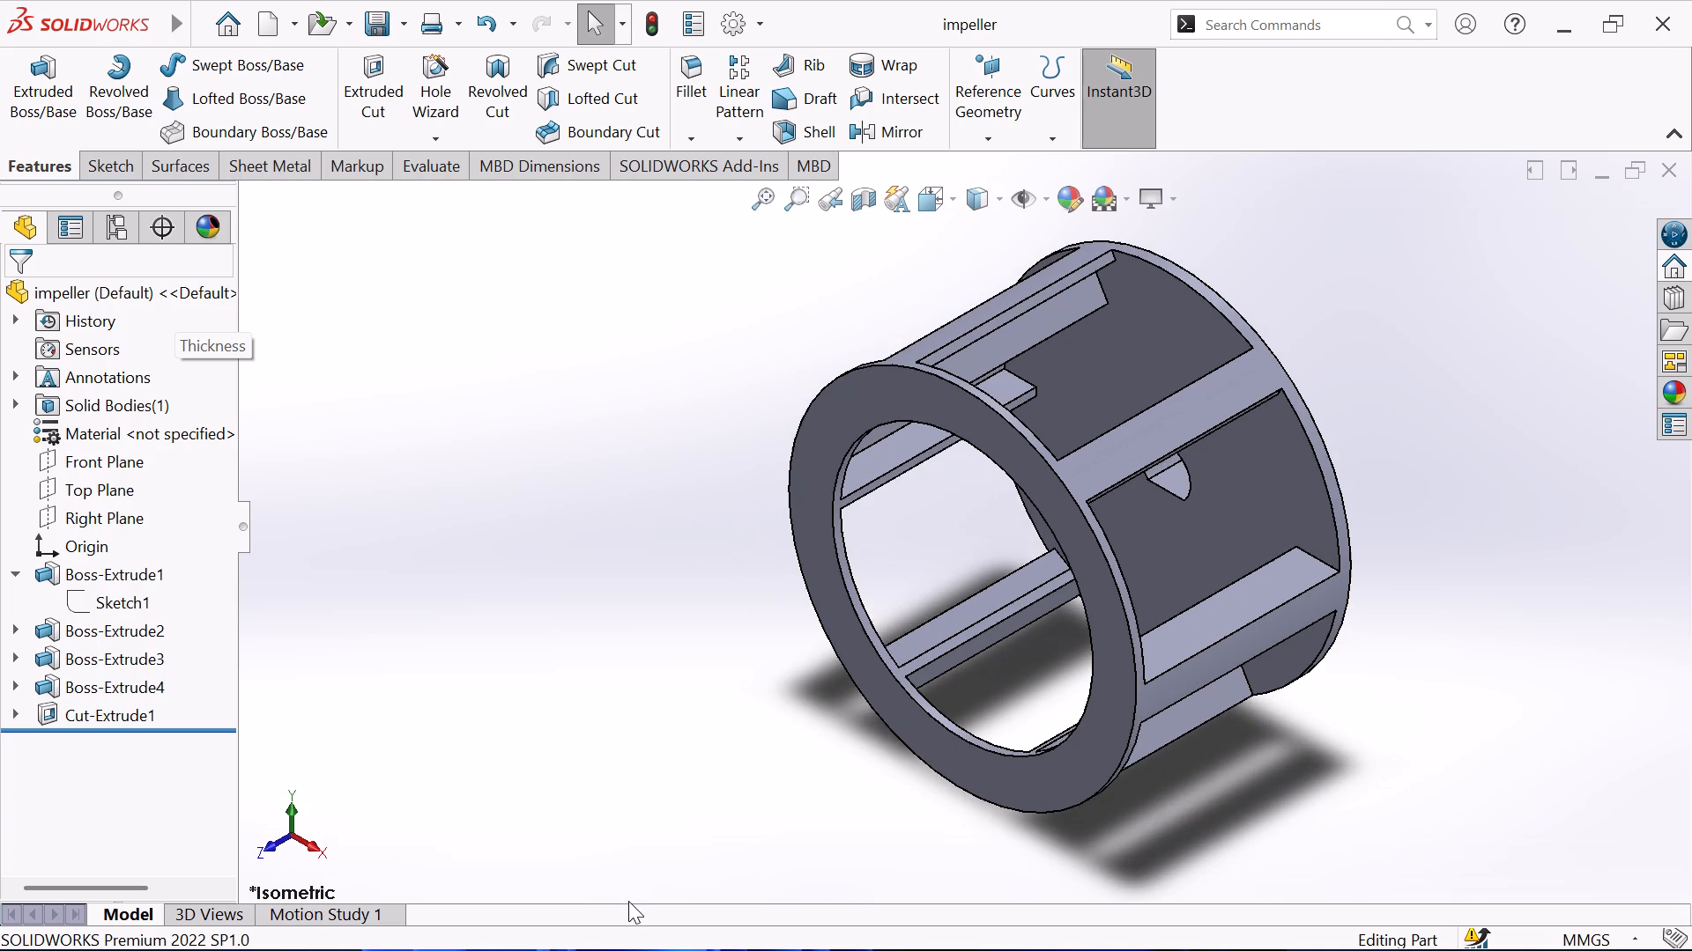
scroll(628, 901, "up", 1)
scroll(1163, 823, "up", 1)
scroll(918, 453, "down", 1)
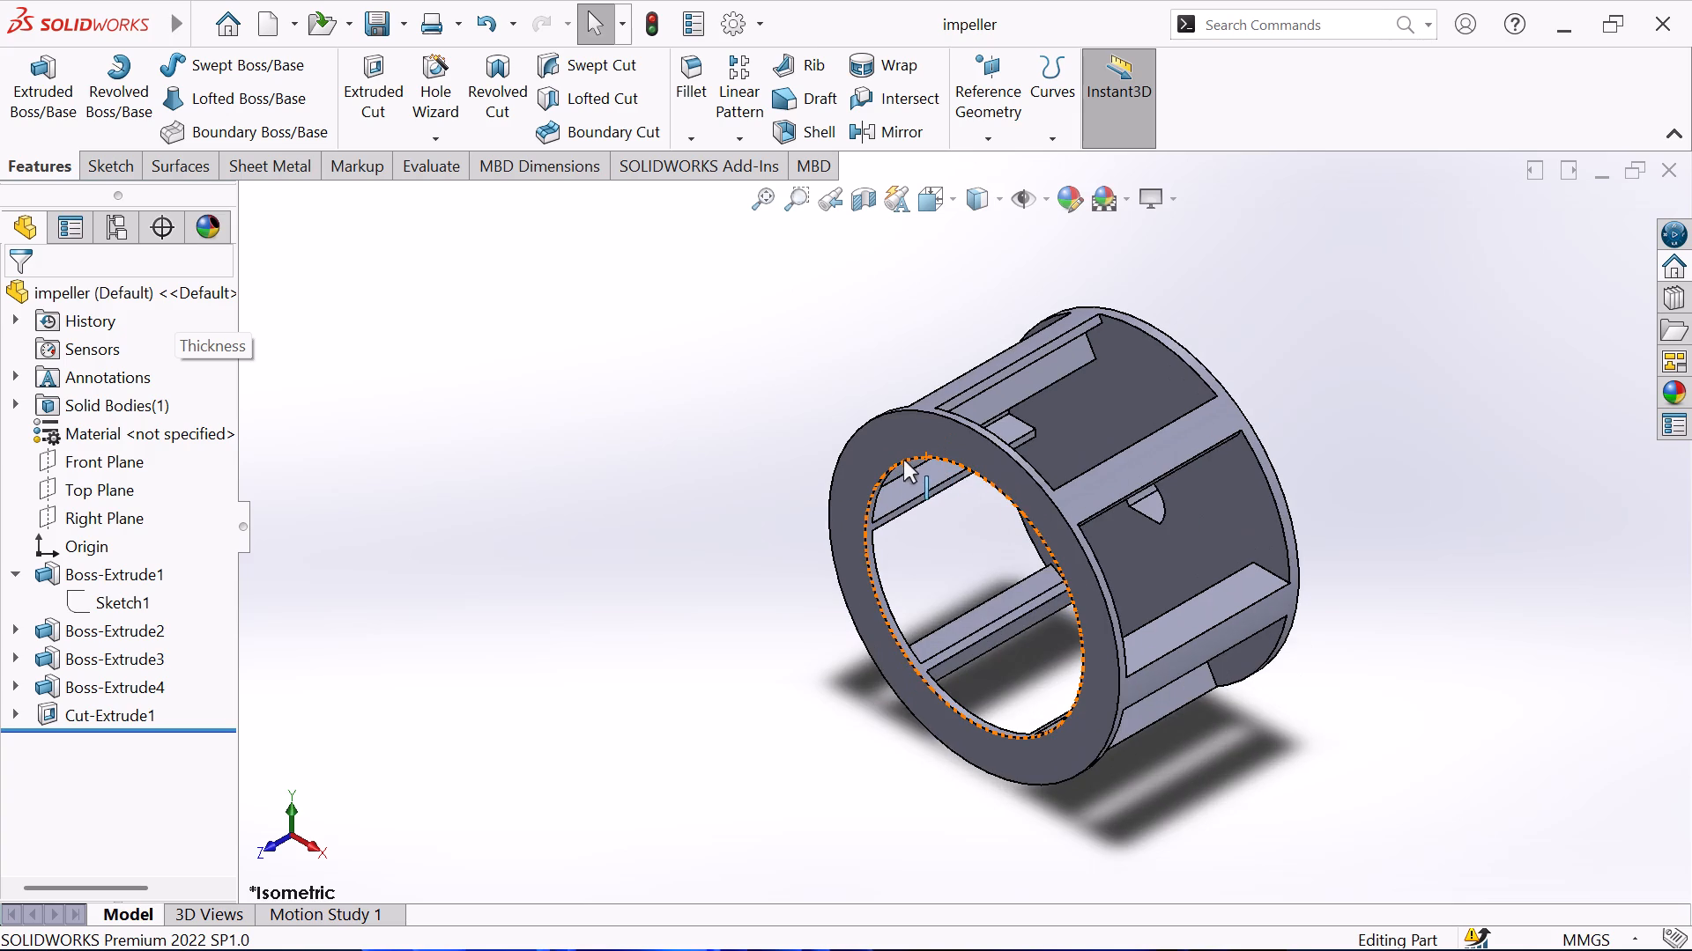
Inspect the impeller from the boss end, checking the boss, its D-shaped bore, the disc and the rib joints.
middle_click_drag(1358, 492, 983, 562)
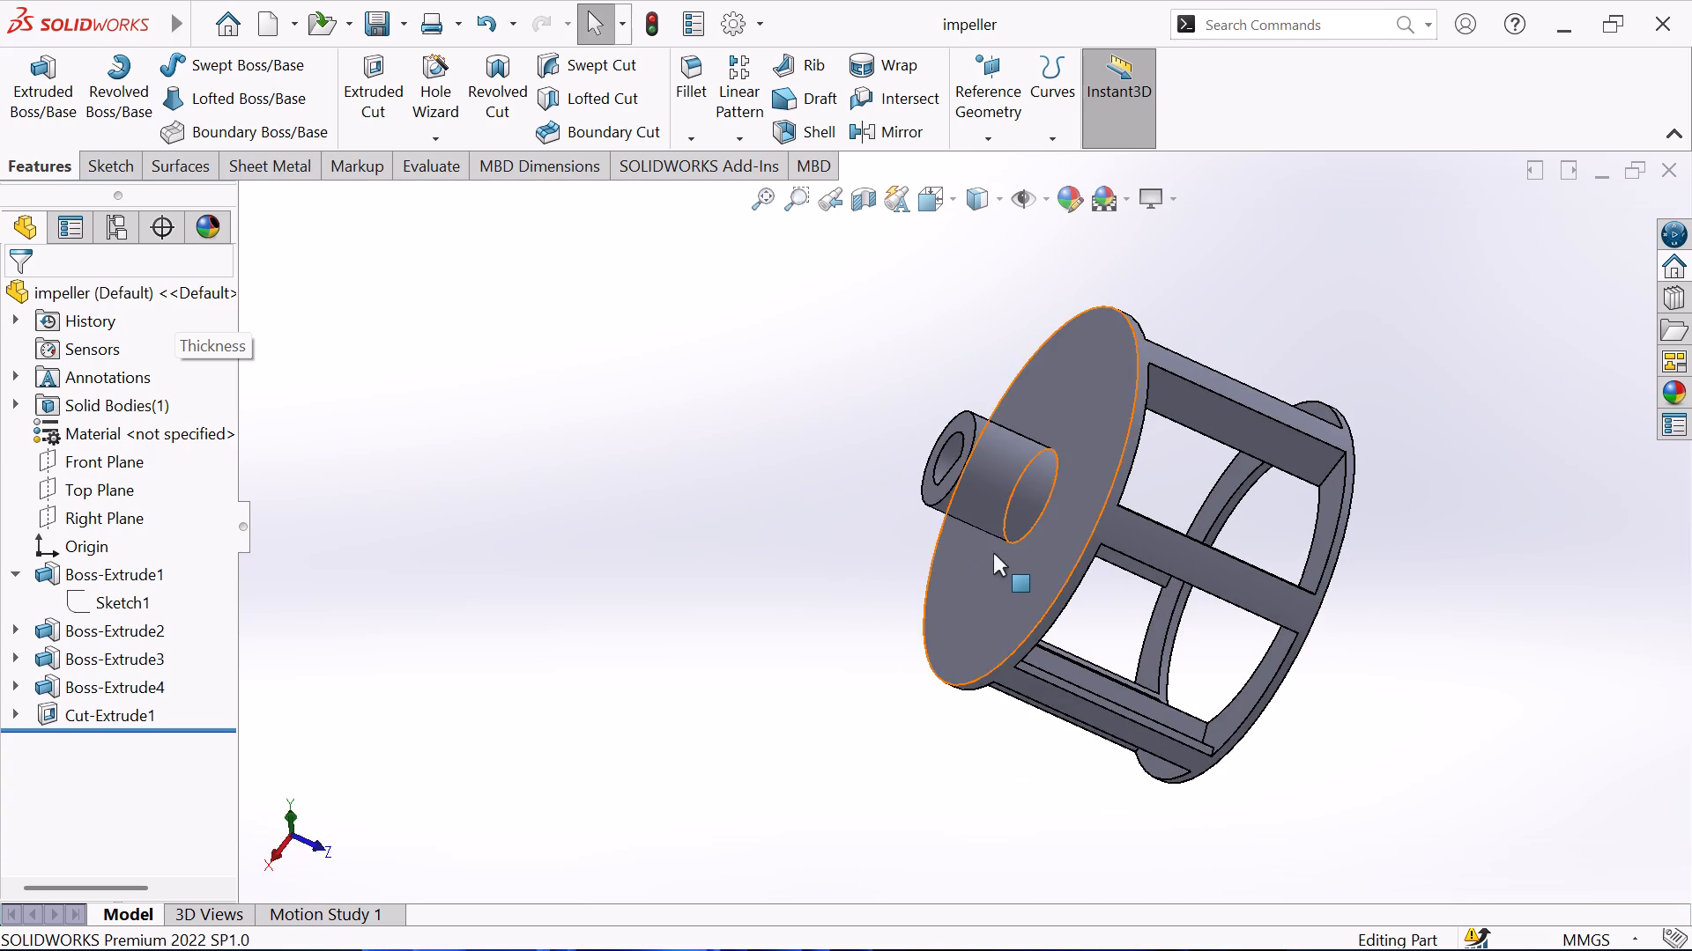
scroll(1057, 618, "down", 1)
scroll(1458, 559, "down", 2)
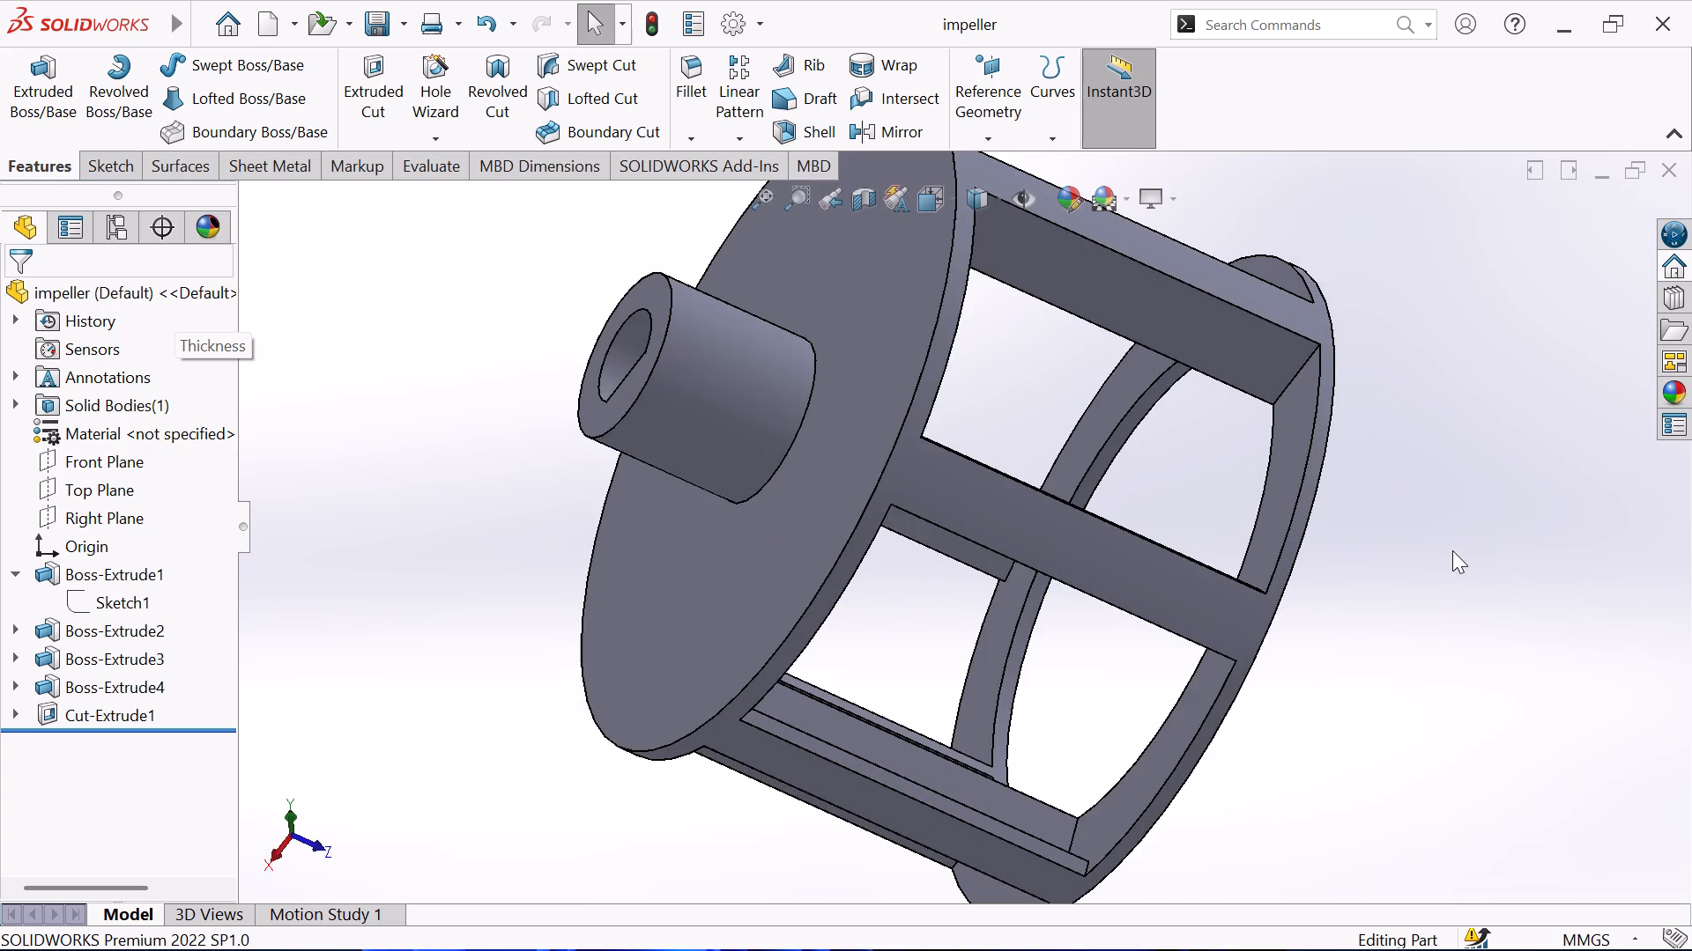
scroll(1092, 428, "up", 2)
scroll(998, 409, "up", 1)
scroll(1166, 451, "down", 1)
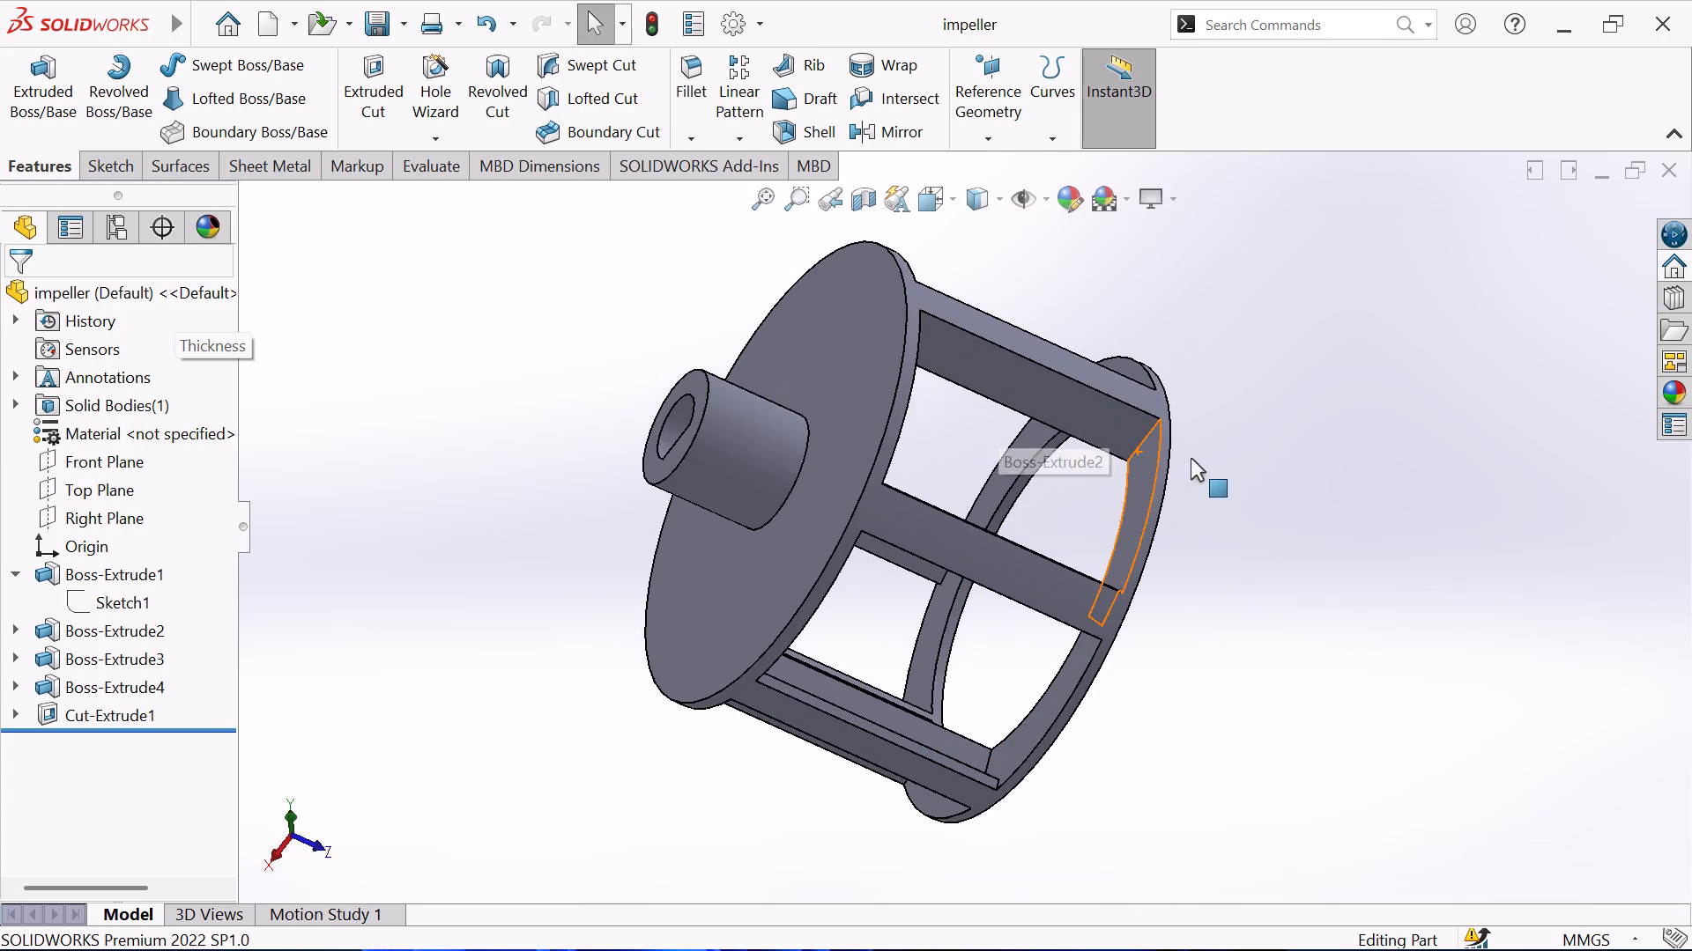
middle_click_drag(1269, 463, 1291, 403)
scroll(1285, 457, "up", 1)
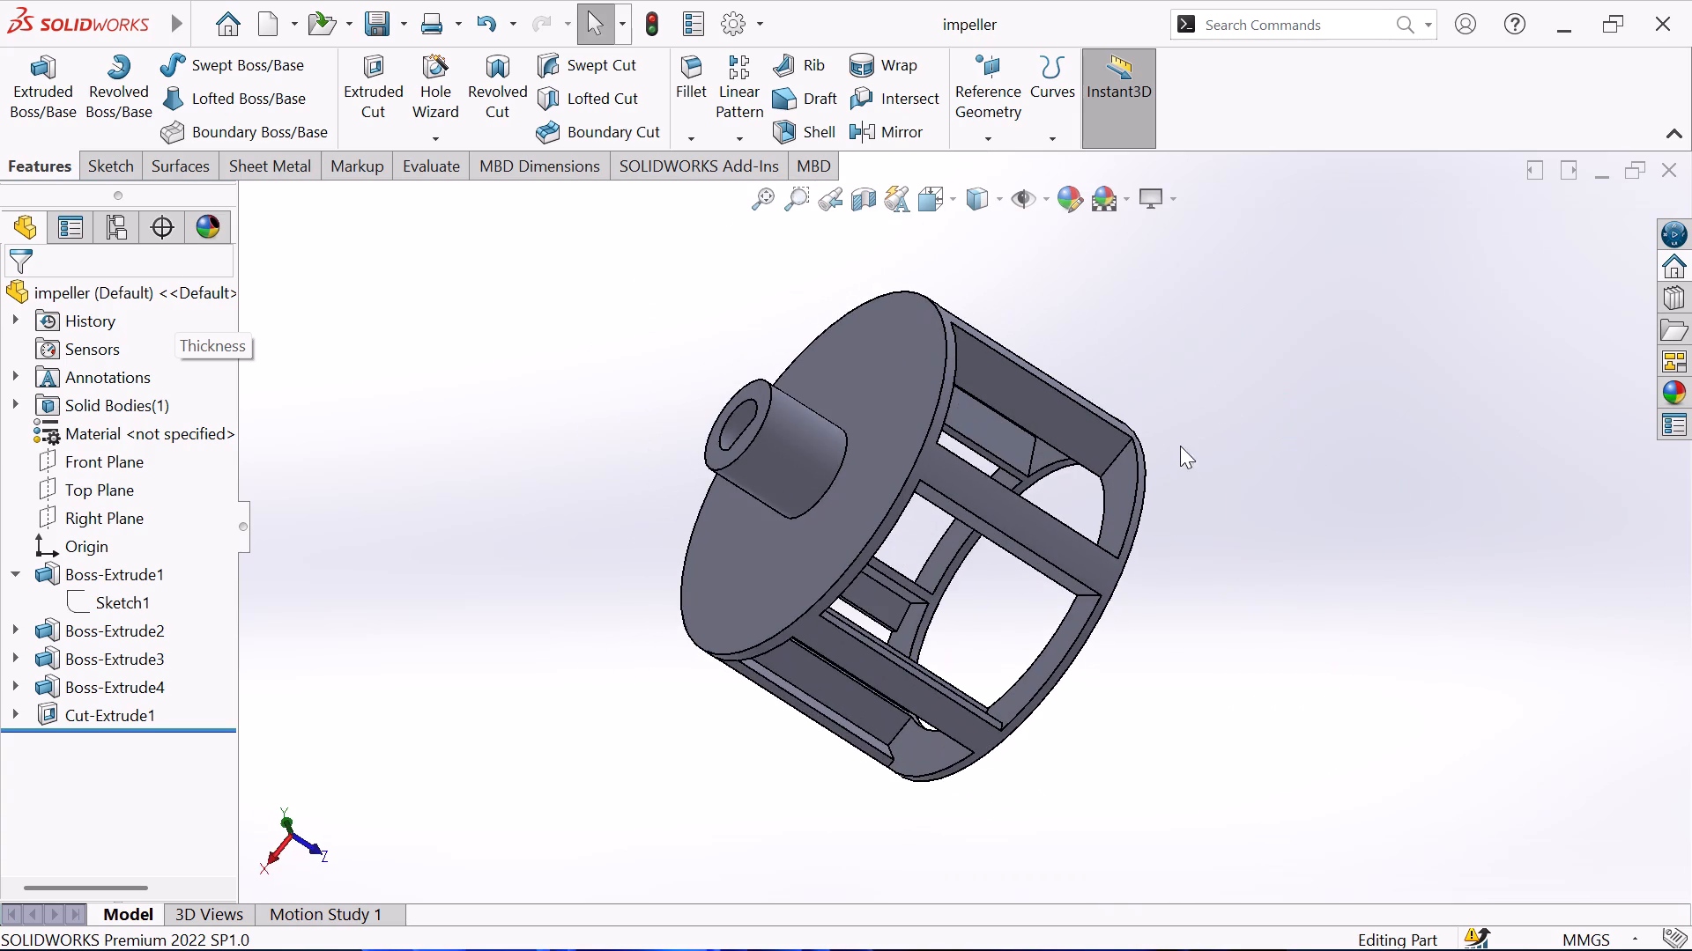
middle_click_drag(1180, 465, 1148, 375)
middle_click_drag(1183, 394, 1270, 426)
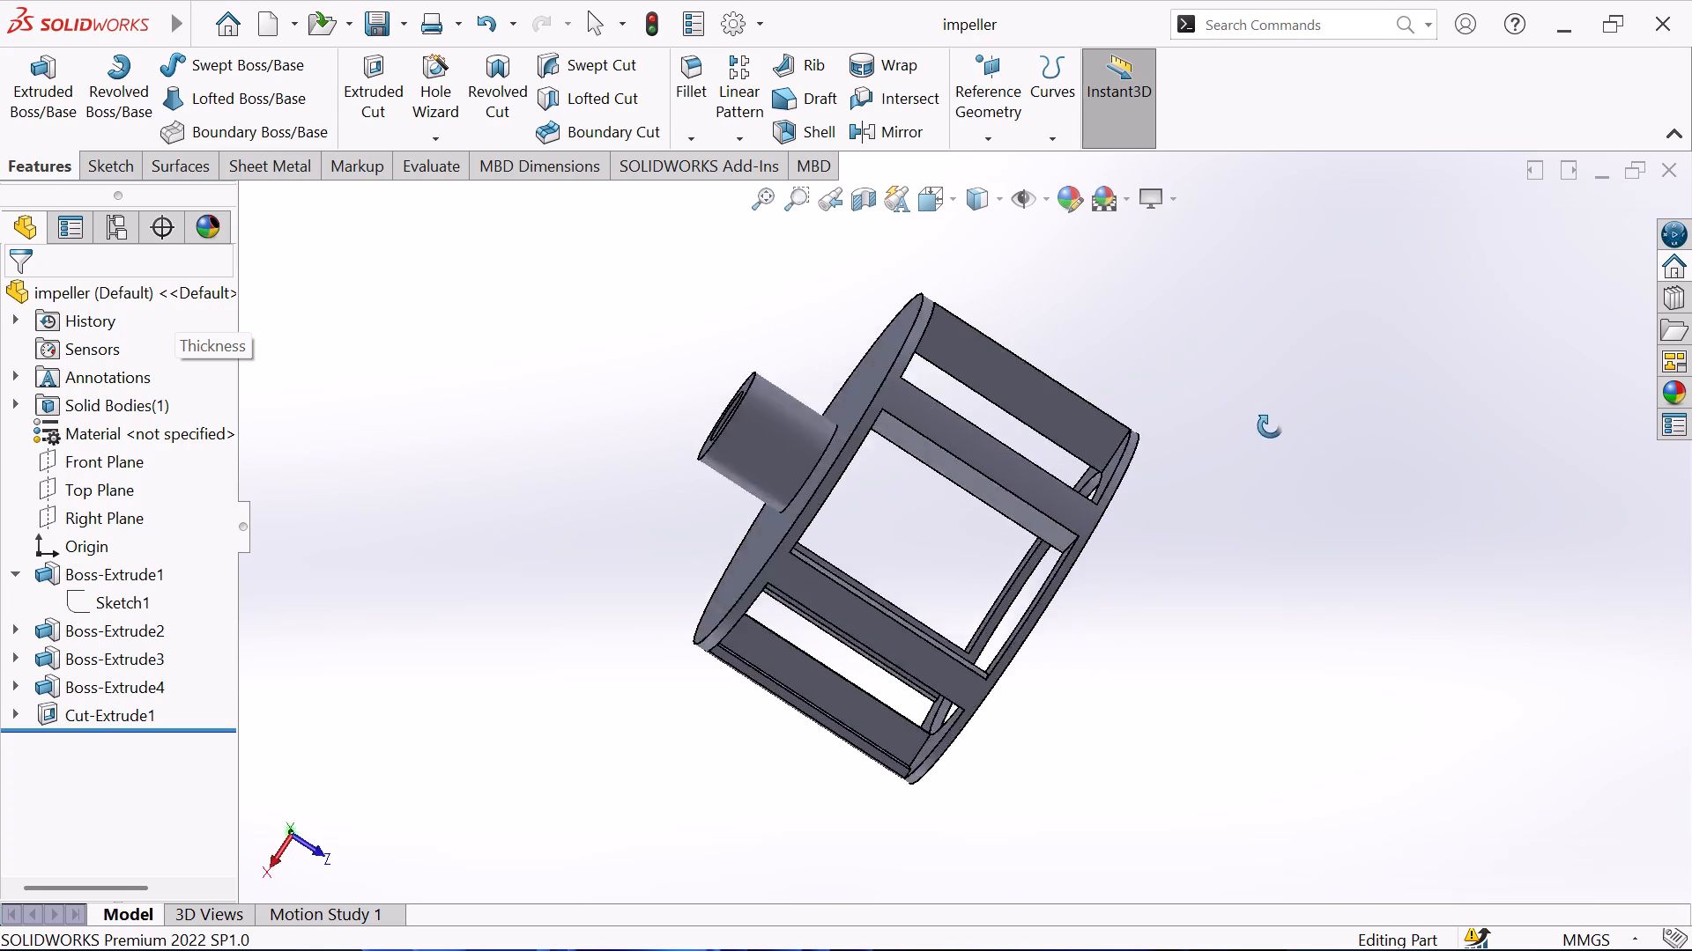
middle_click_drag(1270, 426, 1313, 428)
middle_click_drag(1218, 468, 1176, 372)
scroll(629, 570, "up", 1)
middle_click_drag(612, 498, 614, 470)
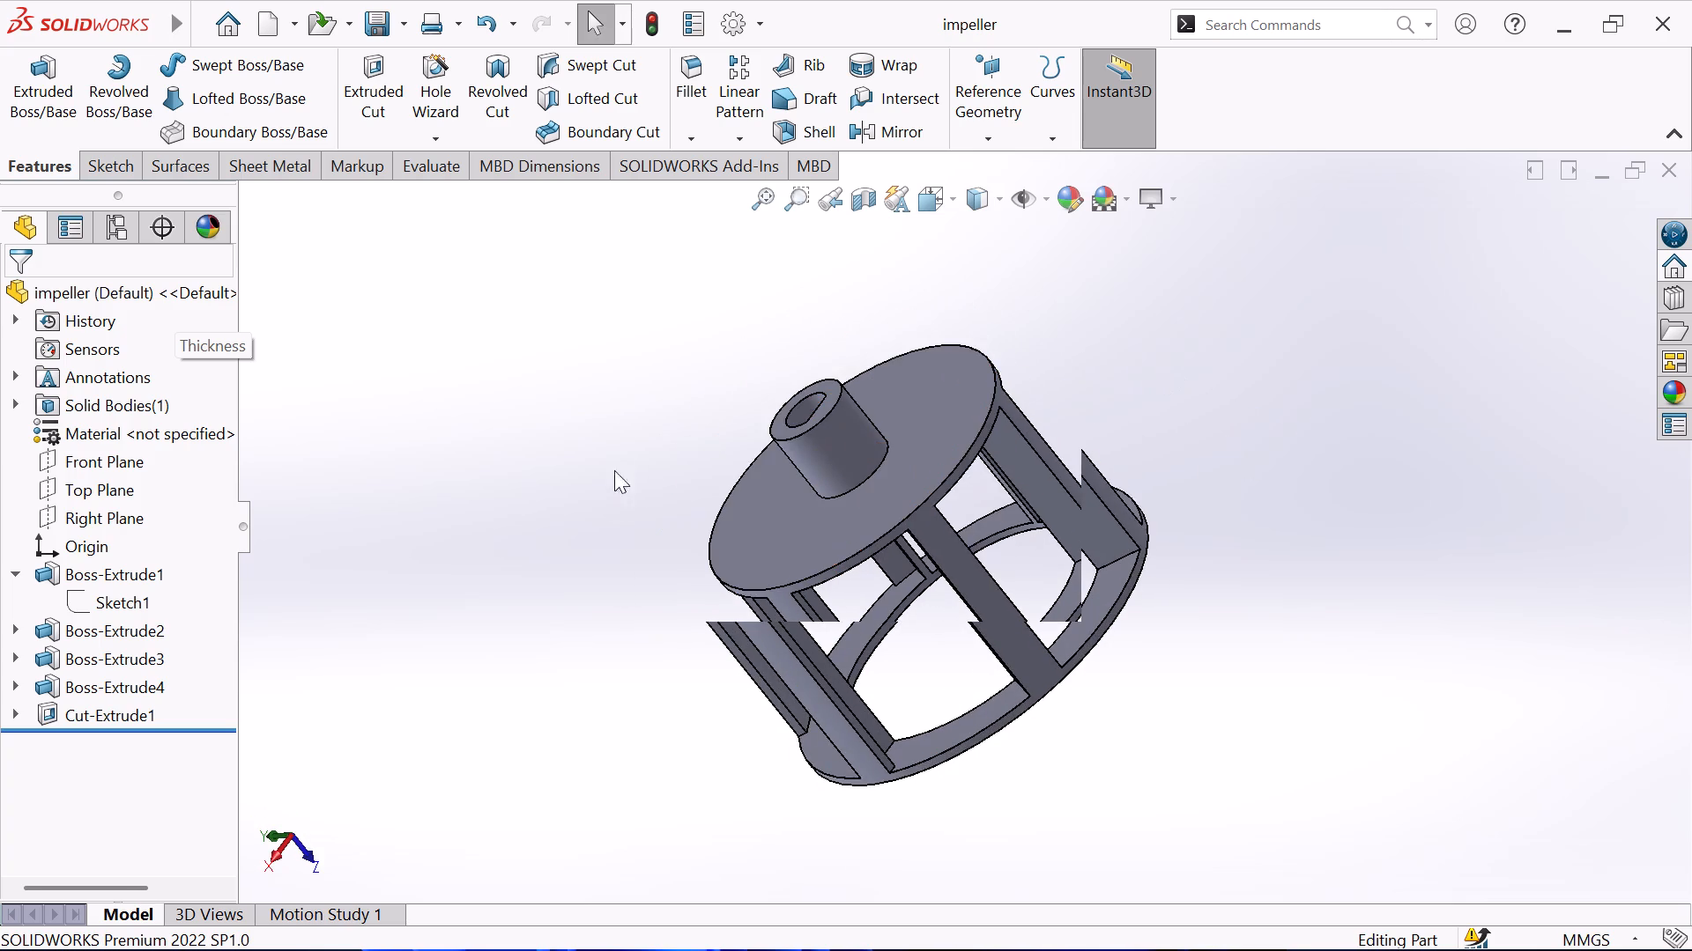
middle_click_drag(614, 470, 622, 355)
Review the open end ring and the cage's side profile from around the impeller, with the boss upright.
middle_click_drag(695, 636, 522, 549)
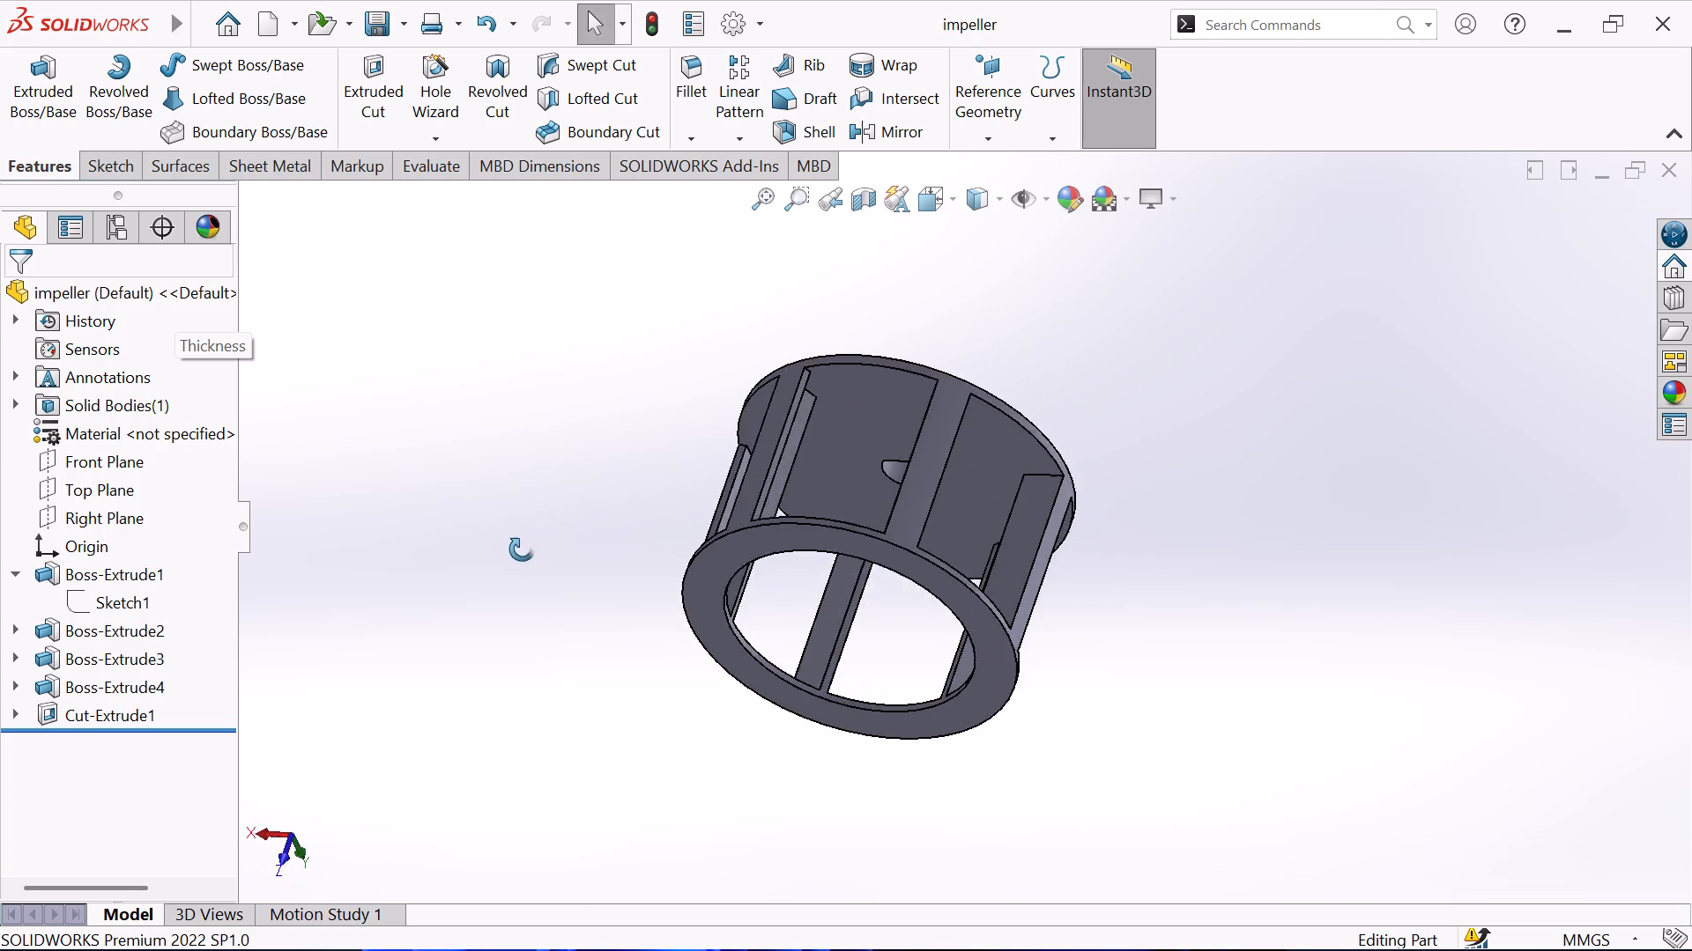
middle_click_drag(522, 549, 489, 701)
scroll(489, 701, "up", 1)
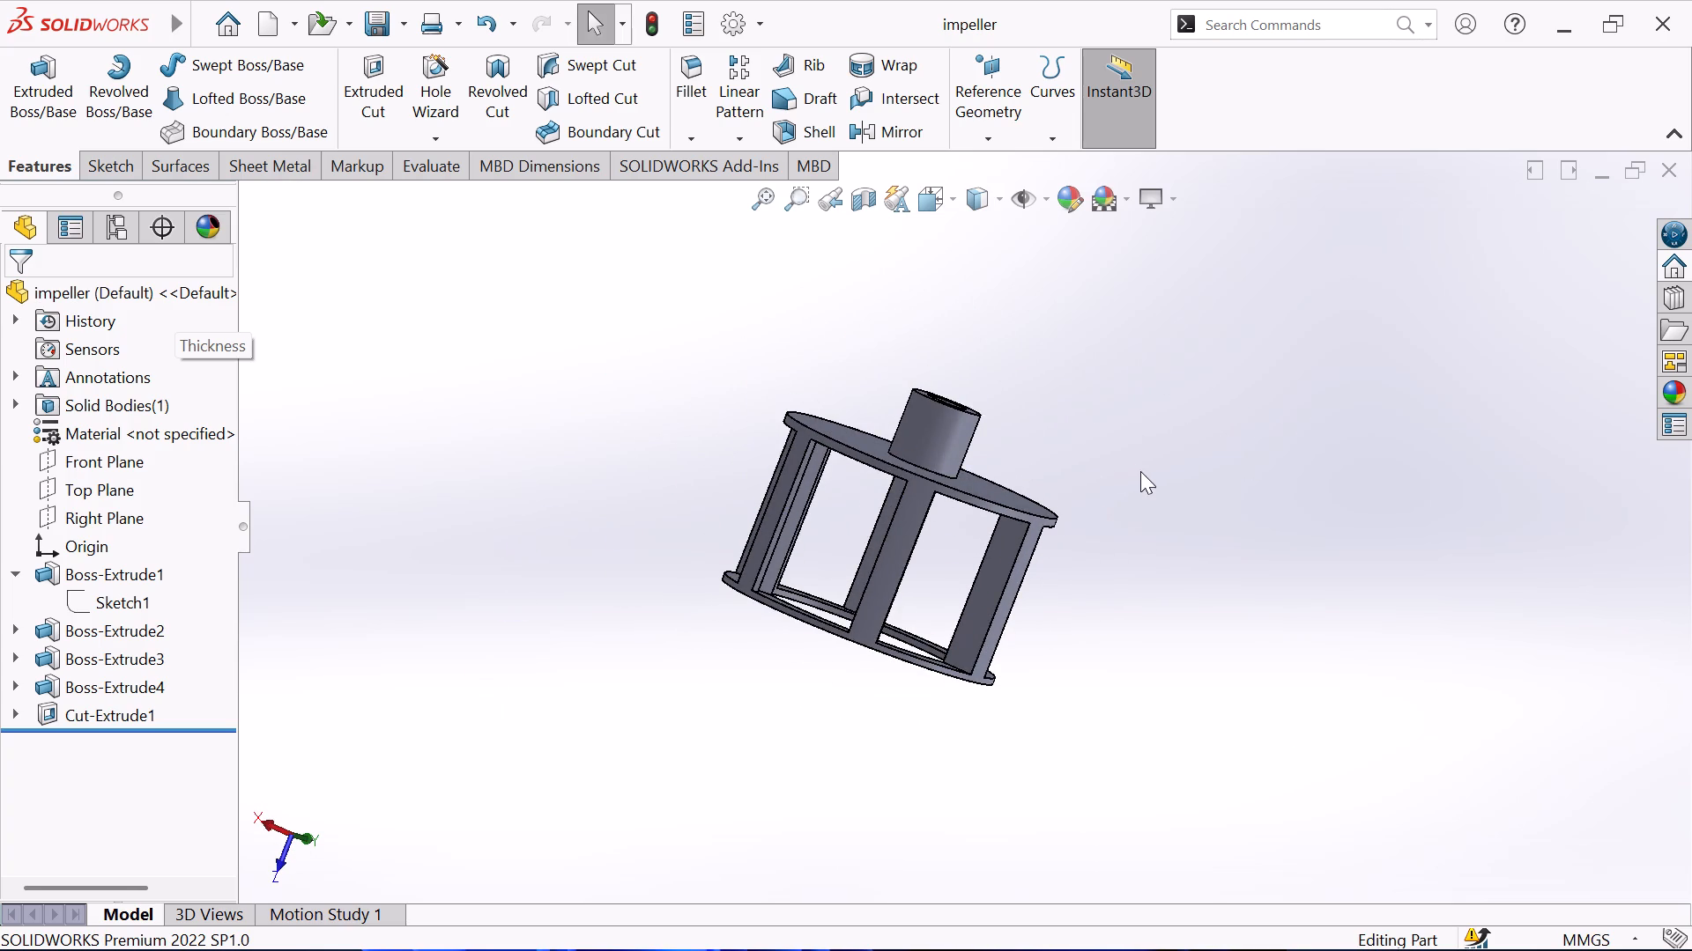
middle_click_drag(1140, 475, 749, 365)
scroll(751, 365, "up", 1)
scroll(789, 442, "down", 2)
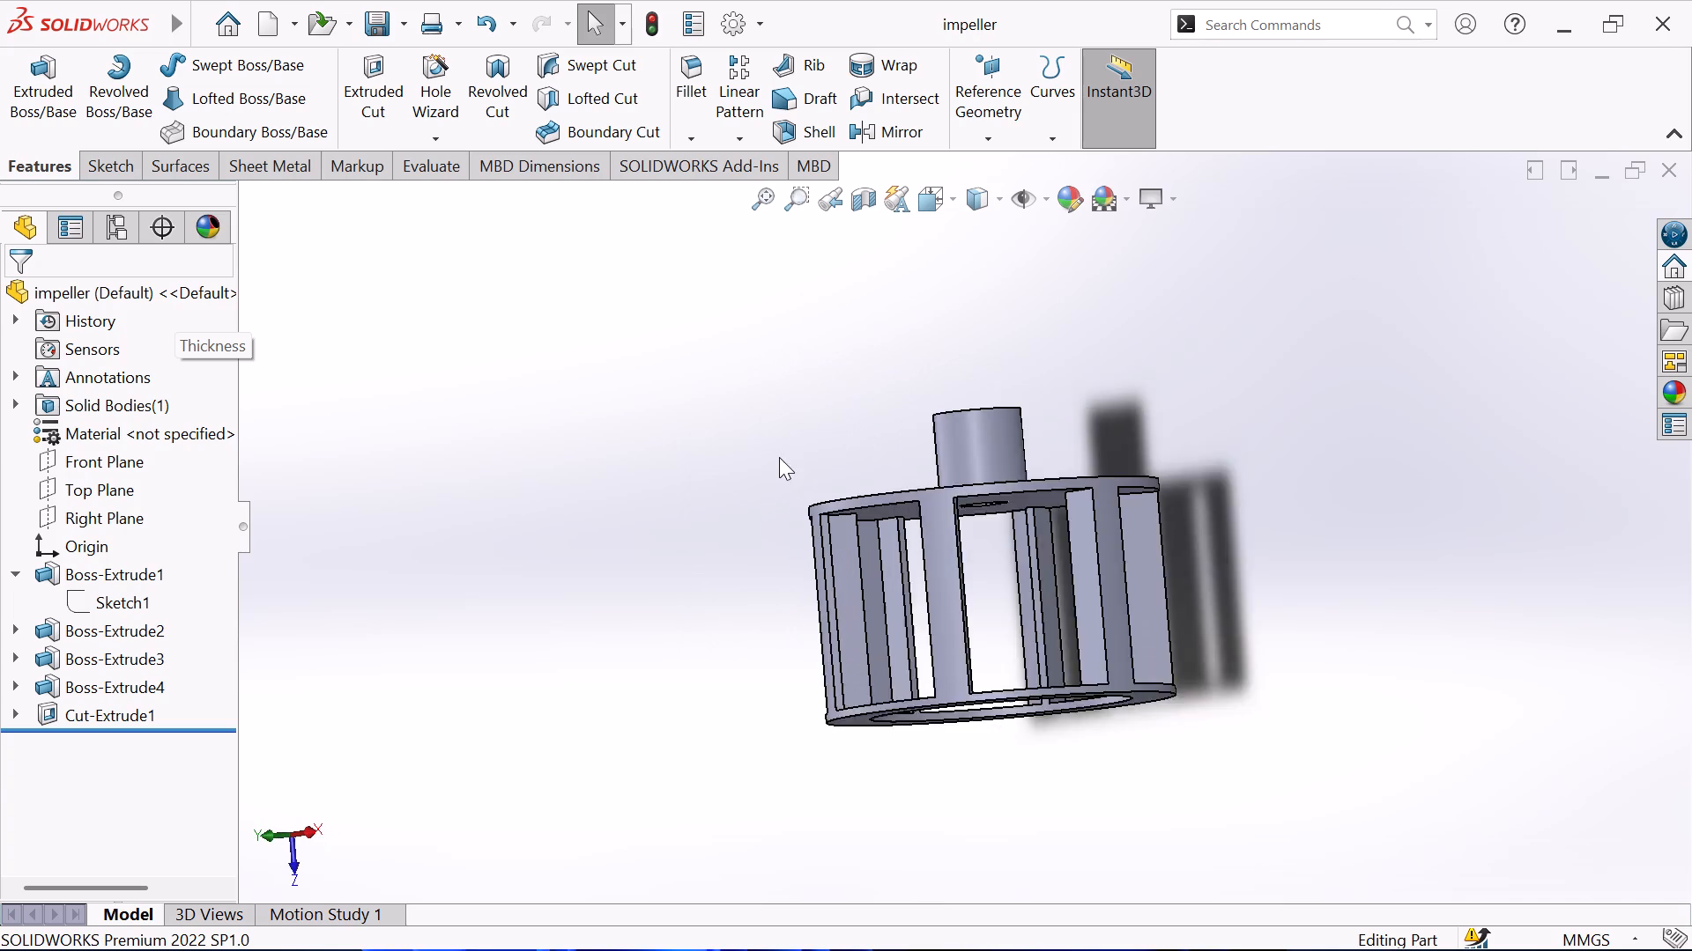
scroll(779, 457, "down", 1)
middle_click_drag(731, 685, 663, 684)
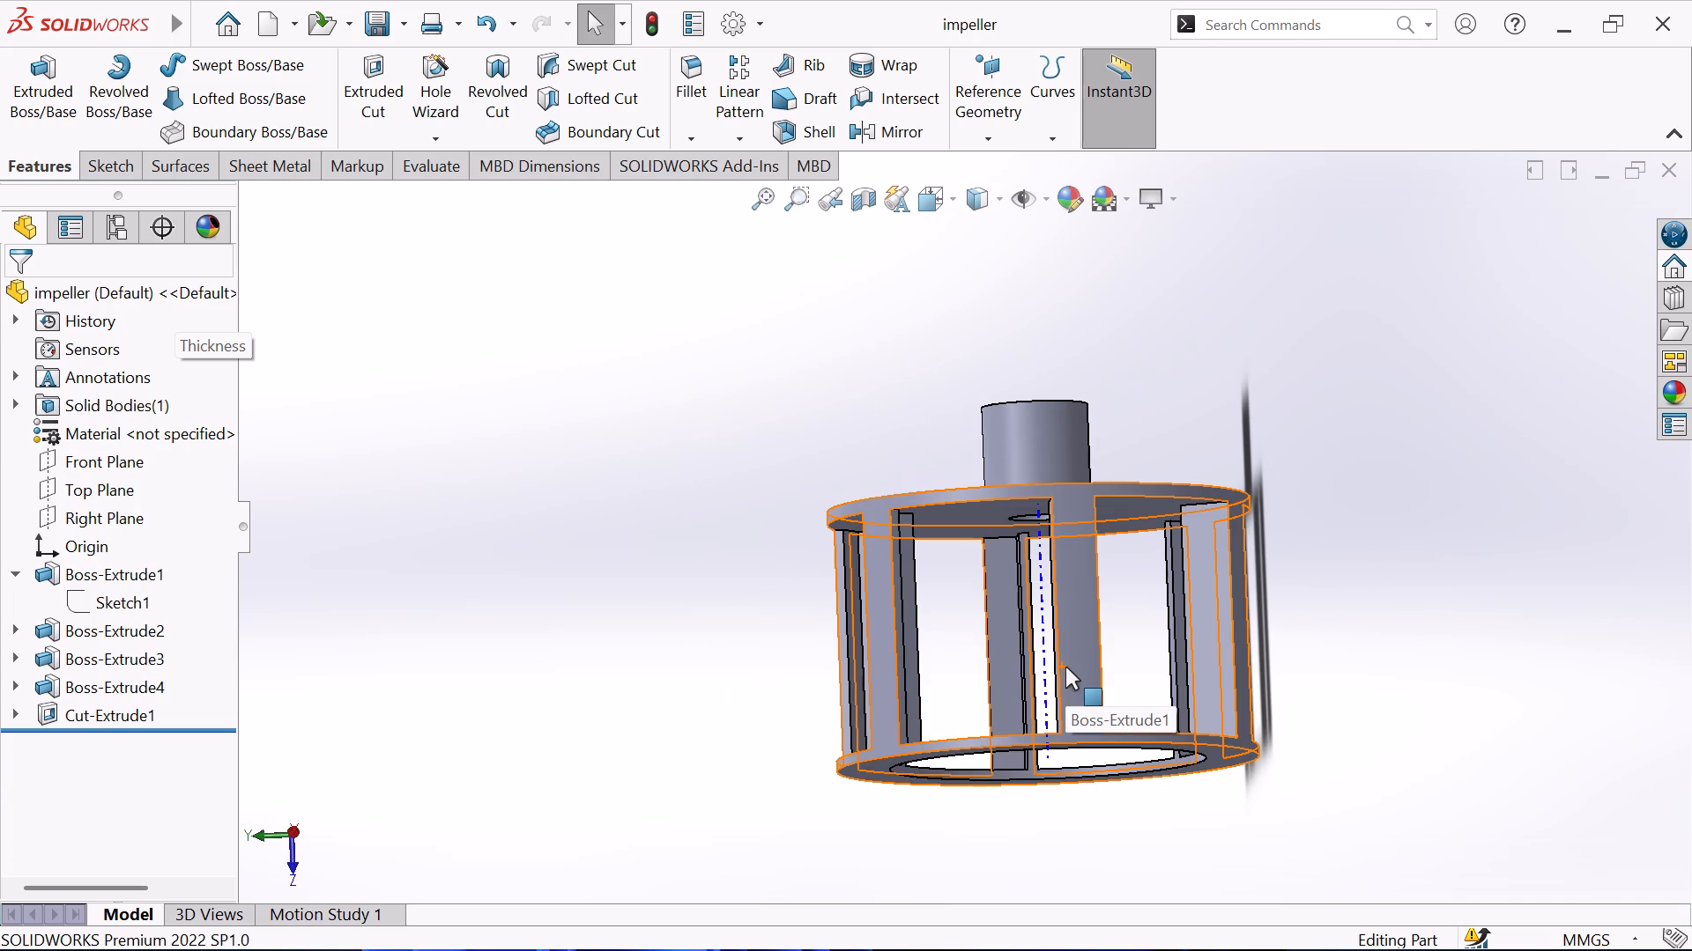
scroll(954, 664, "up", 2)
scroll(953, 656, "down", 2)
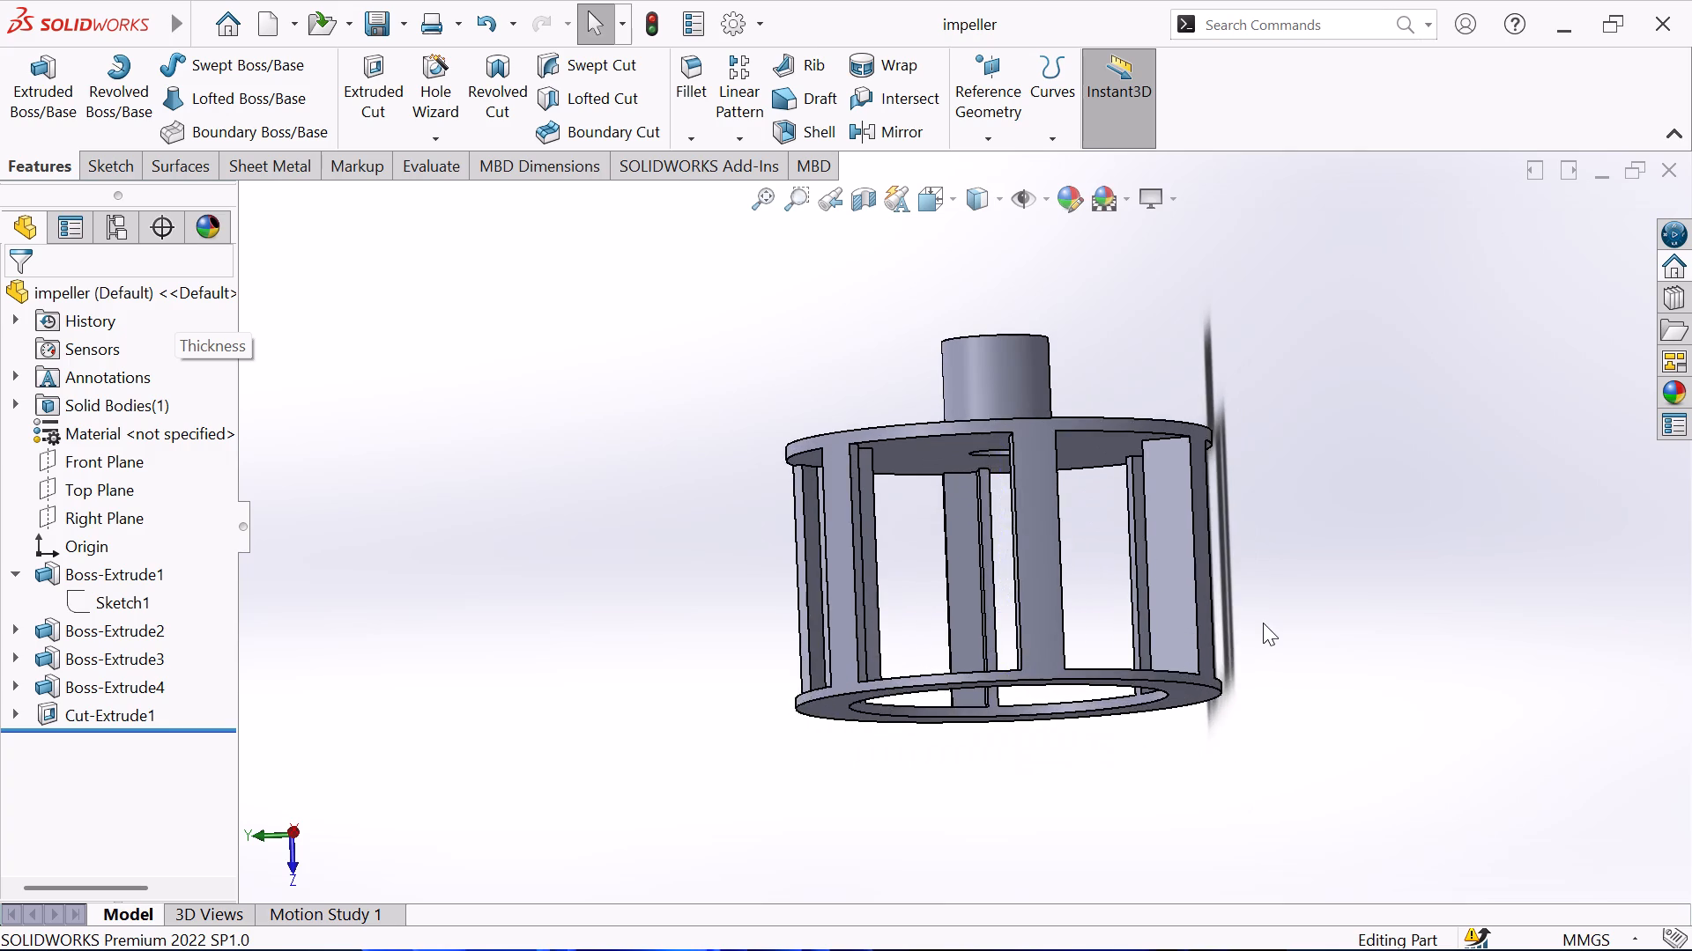
scroll(1263, 623, "up", 2)
middle_click_drag(1229, 690, 869, 730)
scroll(888, 743, "up", 1)
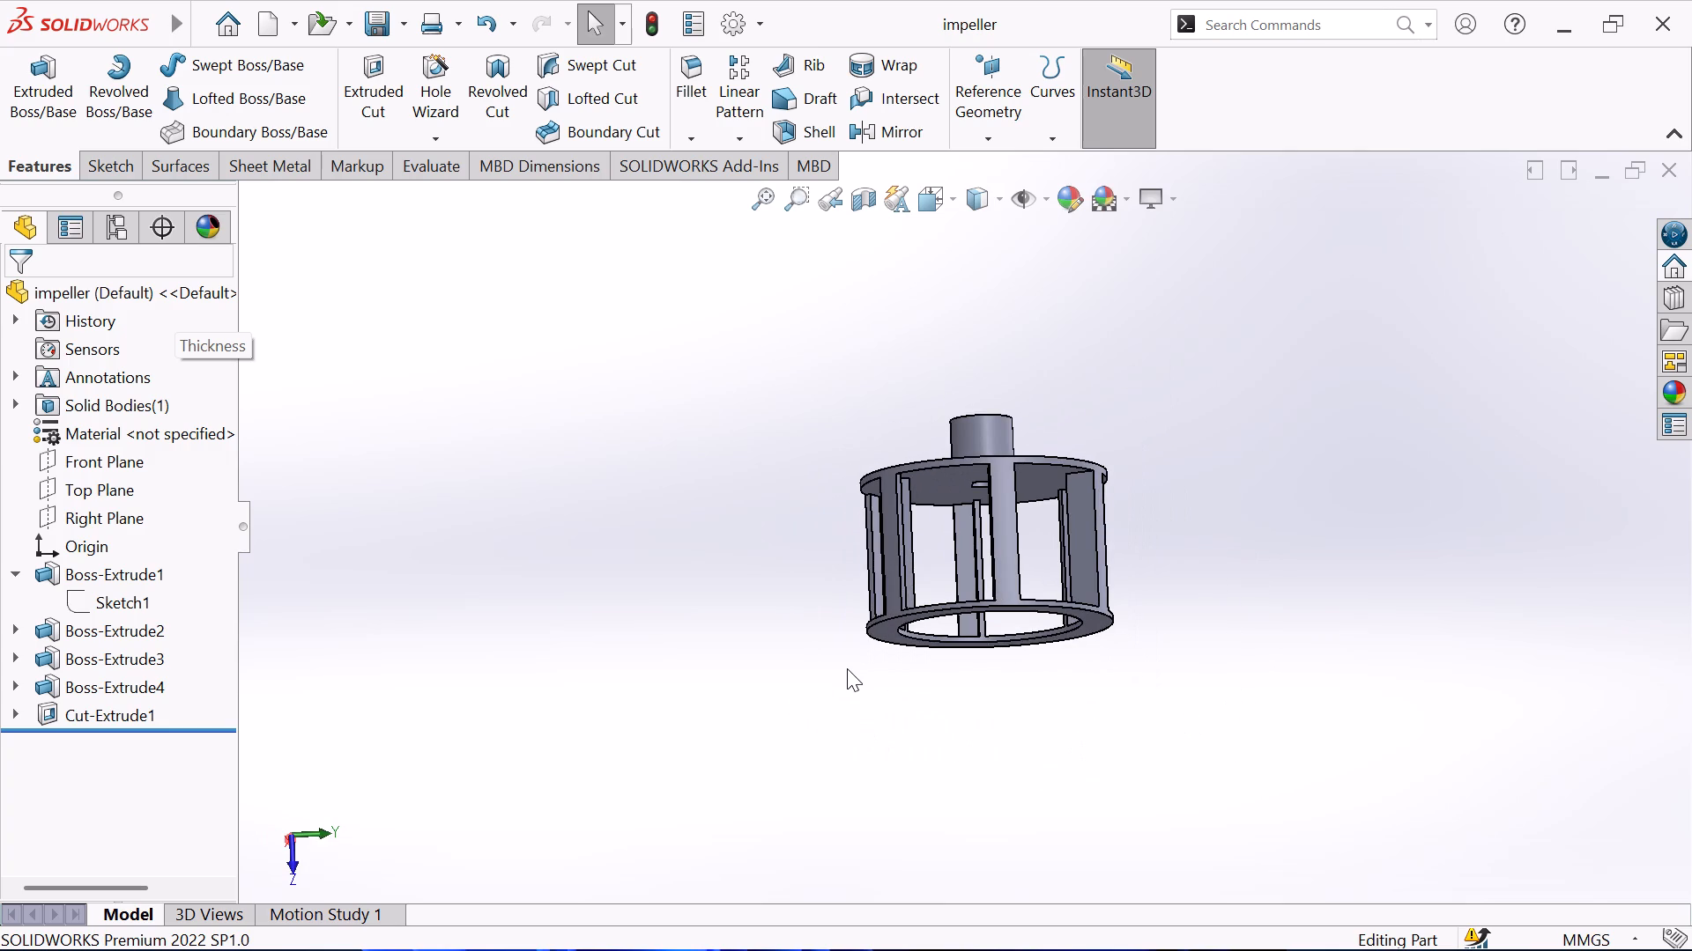
scroll(1003, 569, "up", 2)
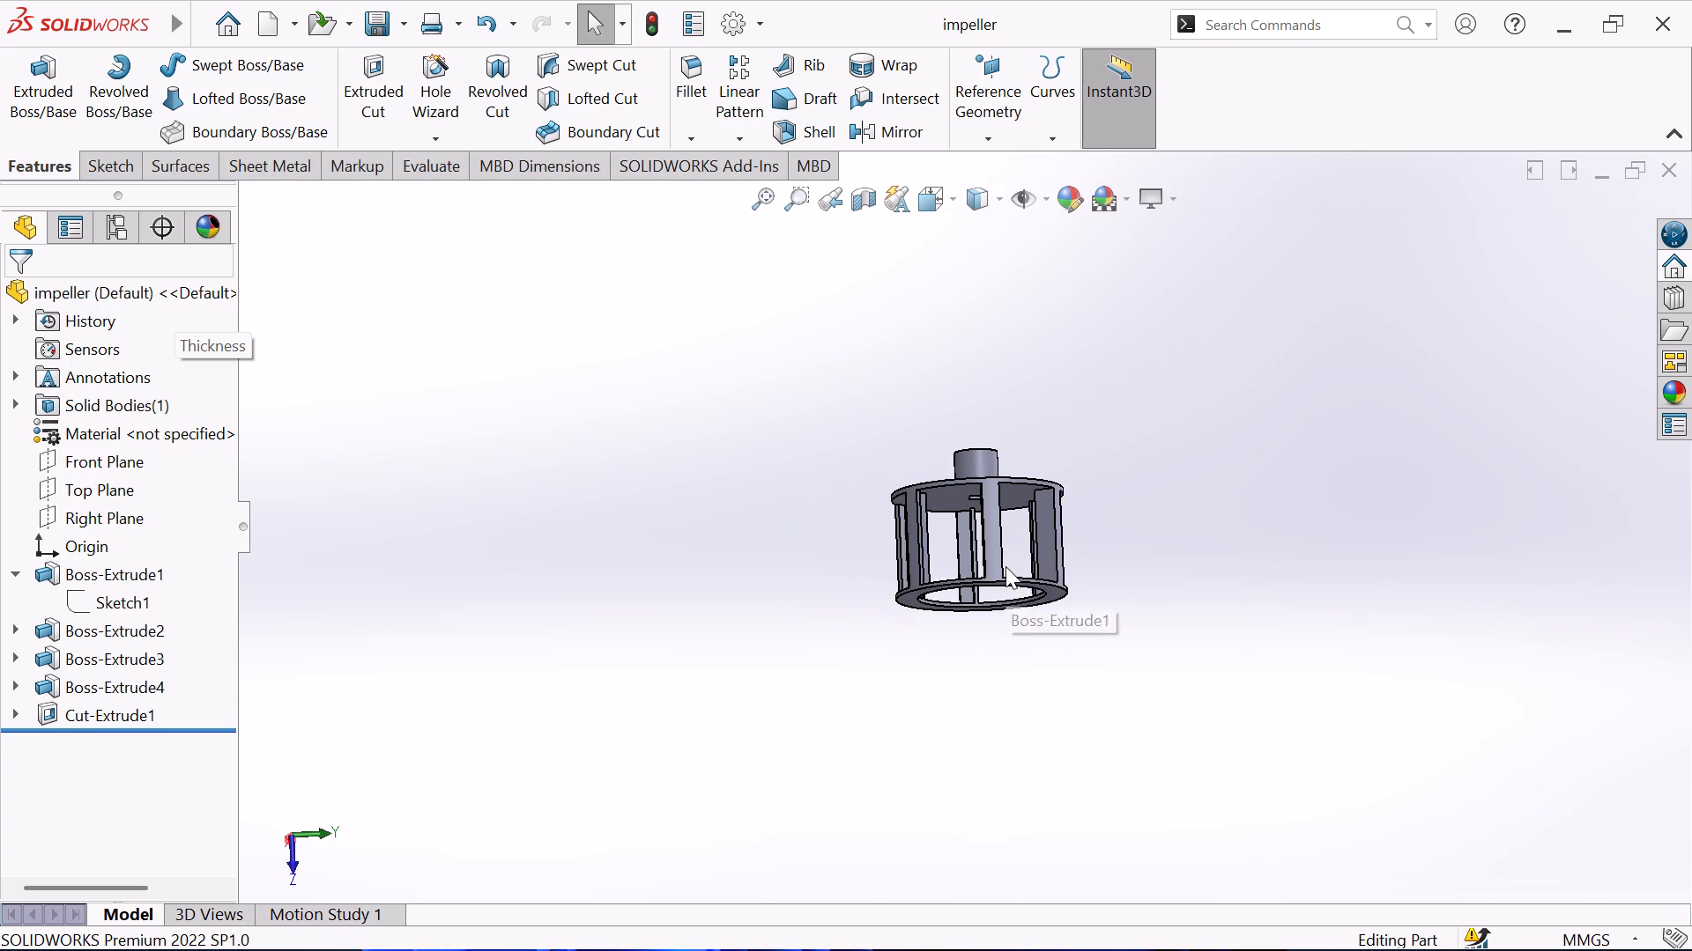
Review the whole impeller from obliquely above the boss, checking the bore, disc, ribs and end ring together.
middle_click_drag(1006, 564, 967, 564)
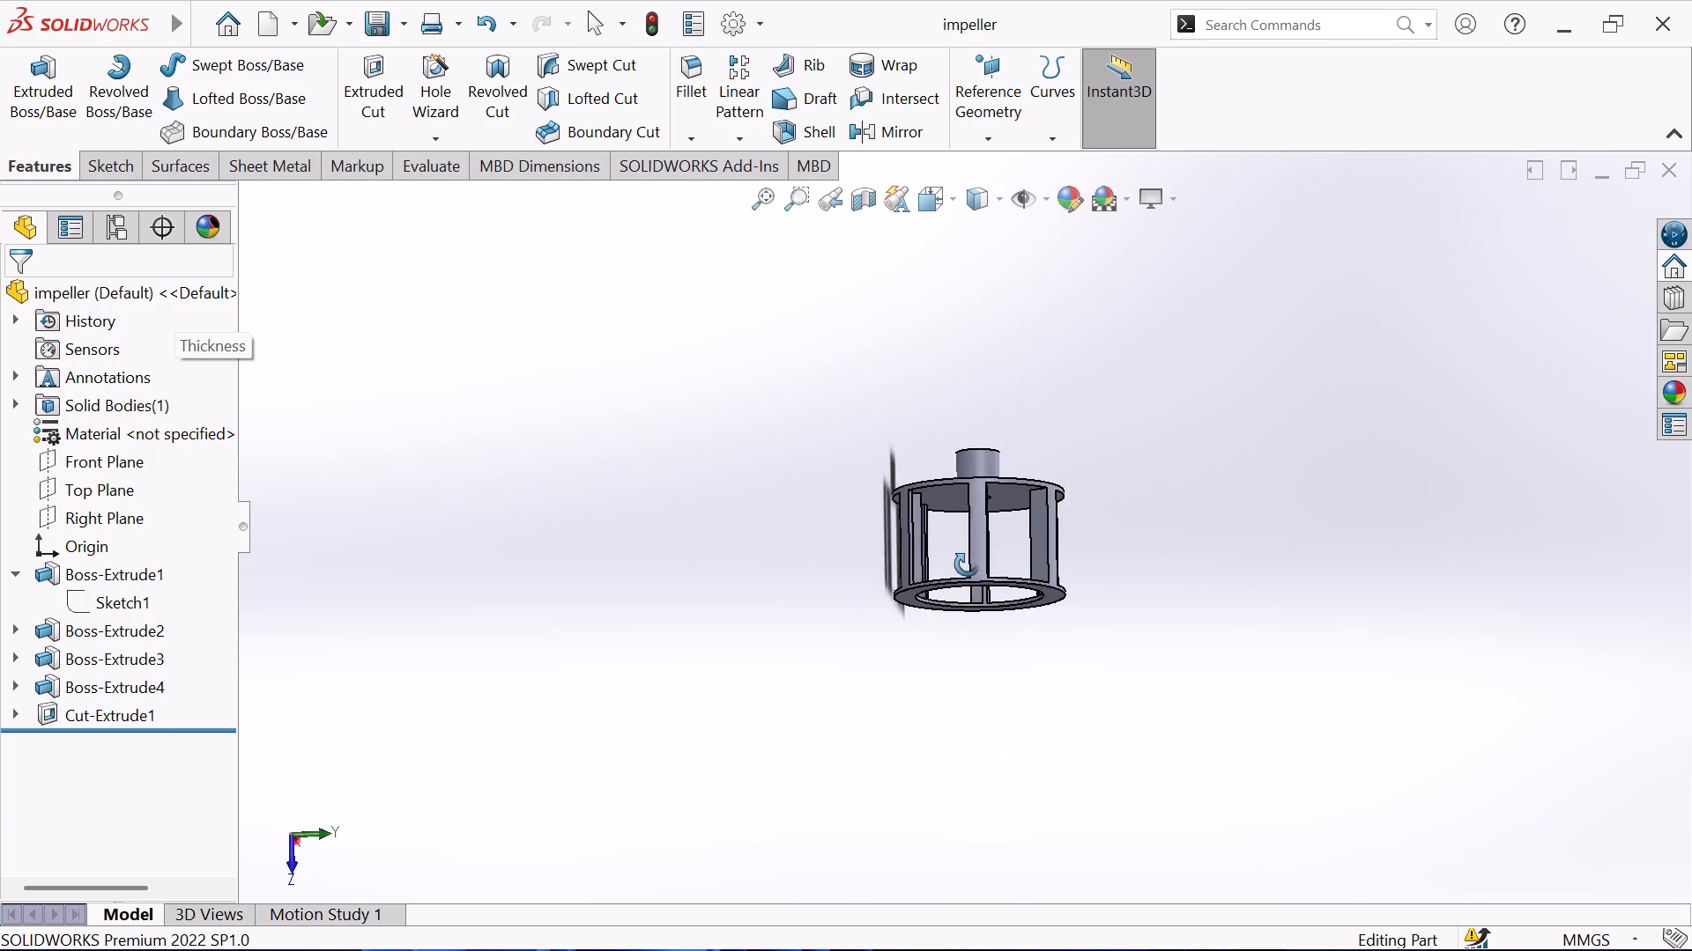
middle_click_drag(967, 564, 674, 682)
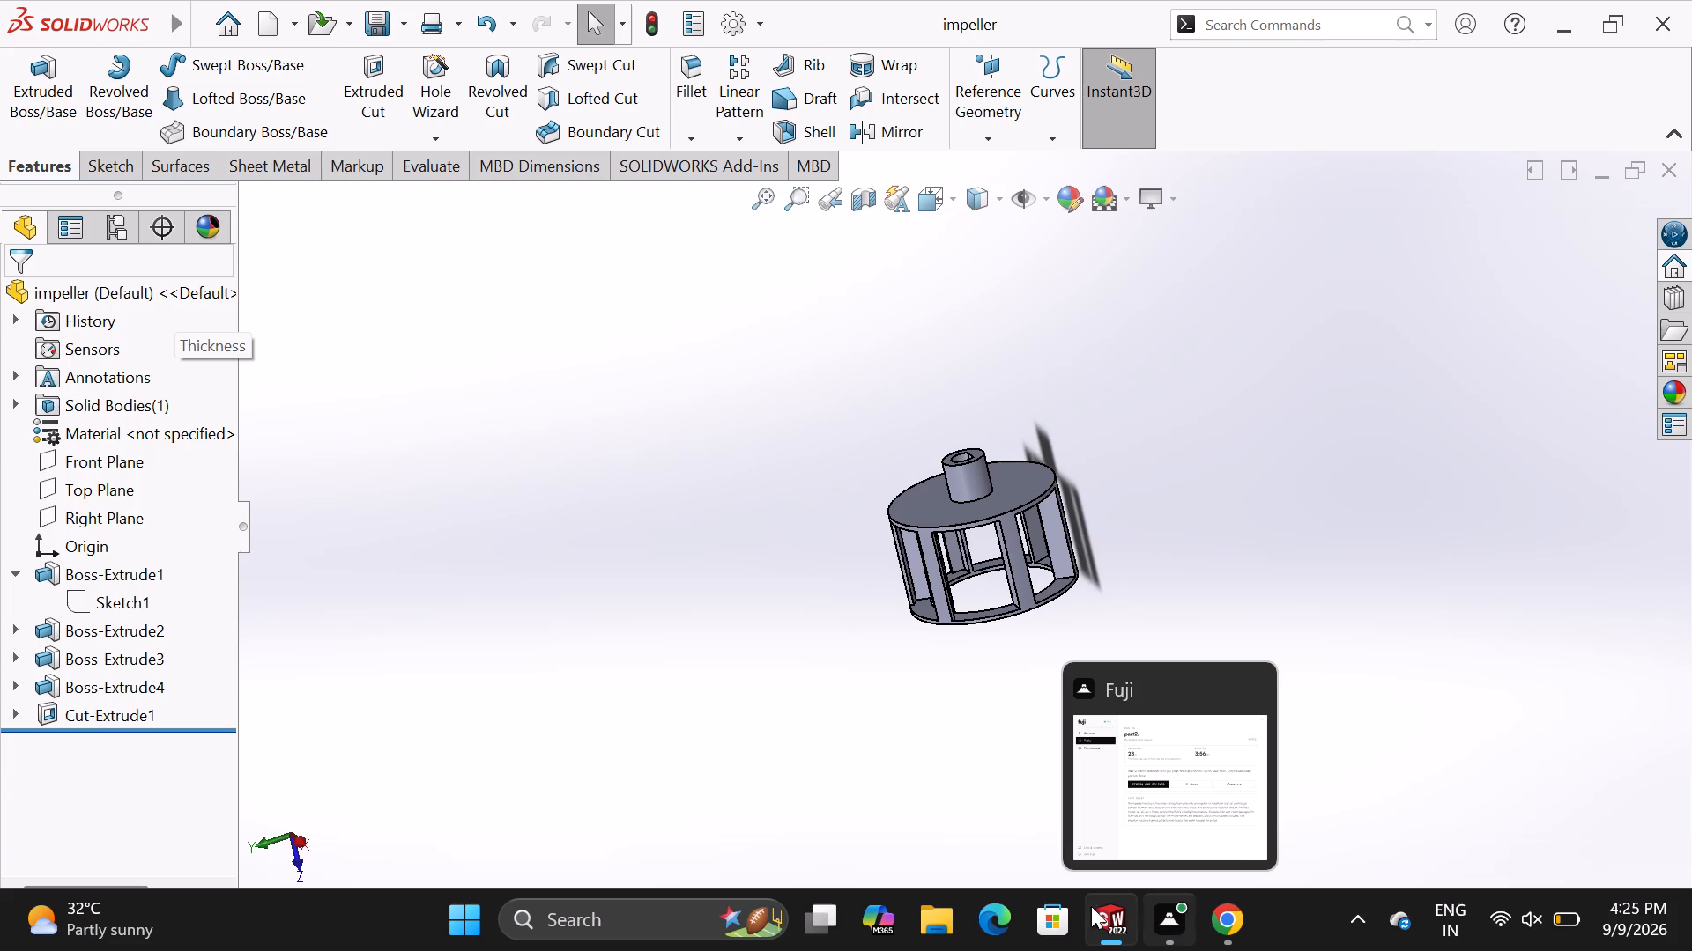
scroll(1061, 542, "down", 2)
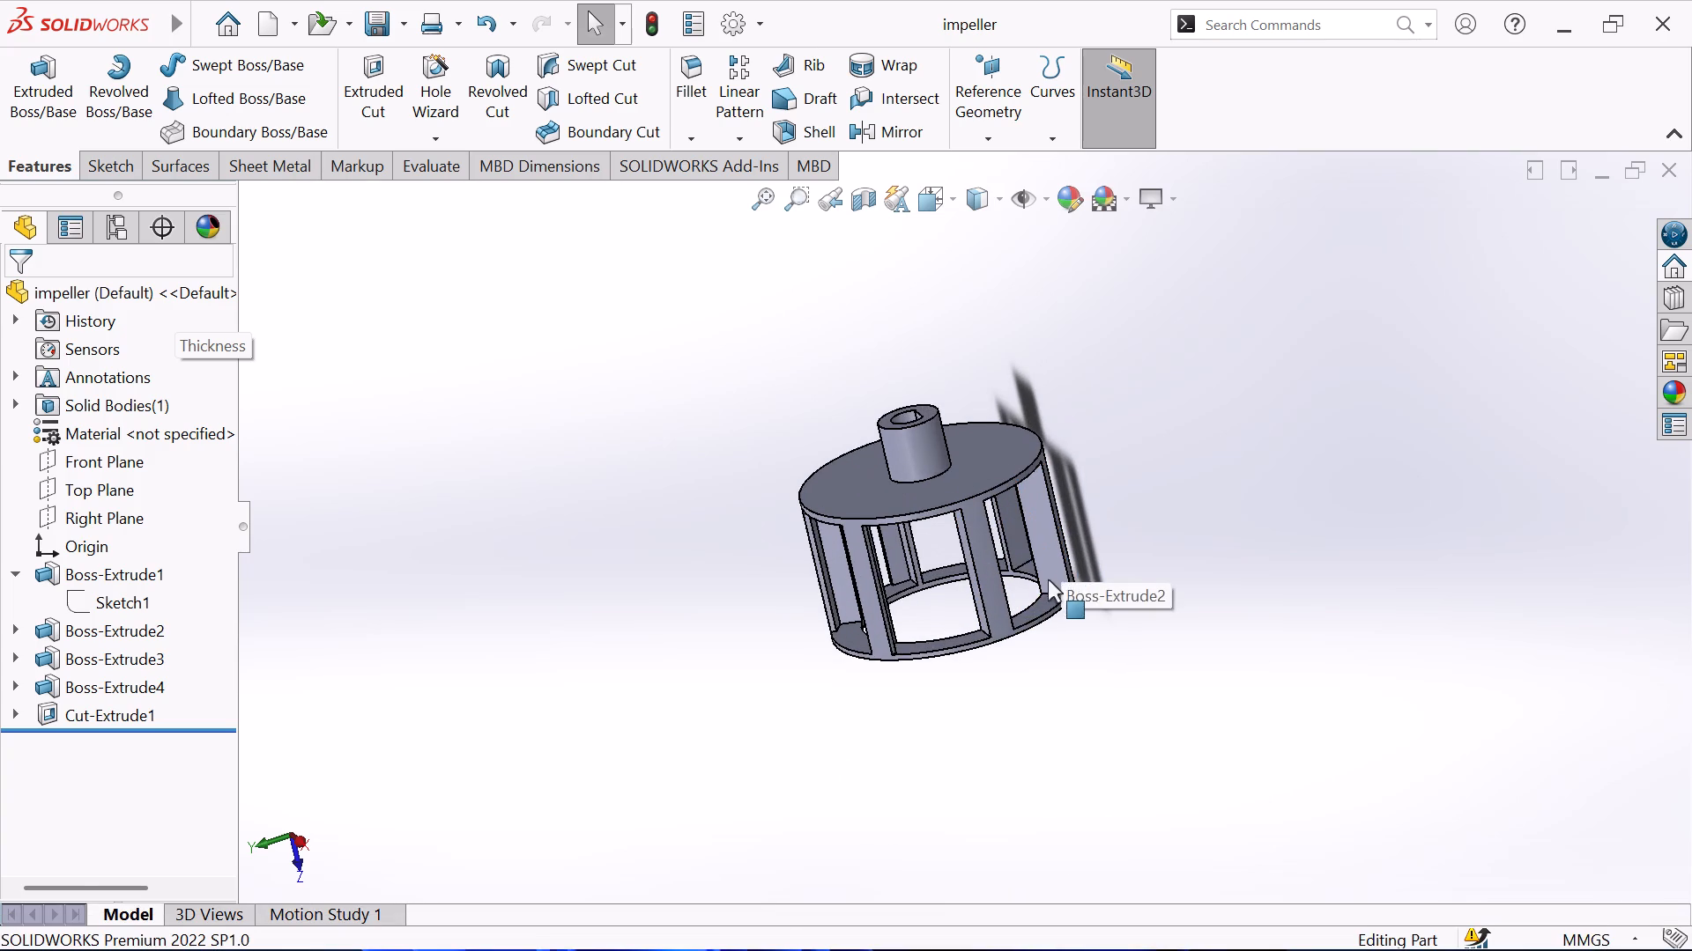
scroll(1029, 591, "down", 2)
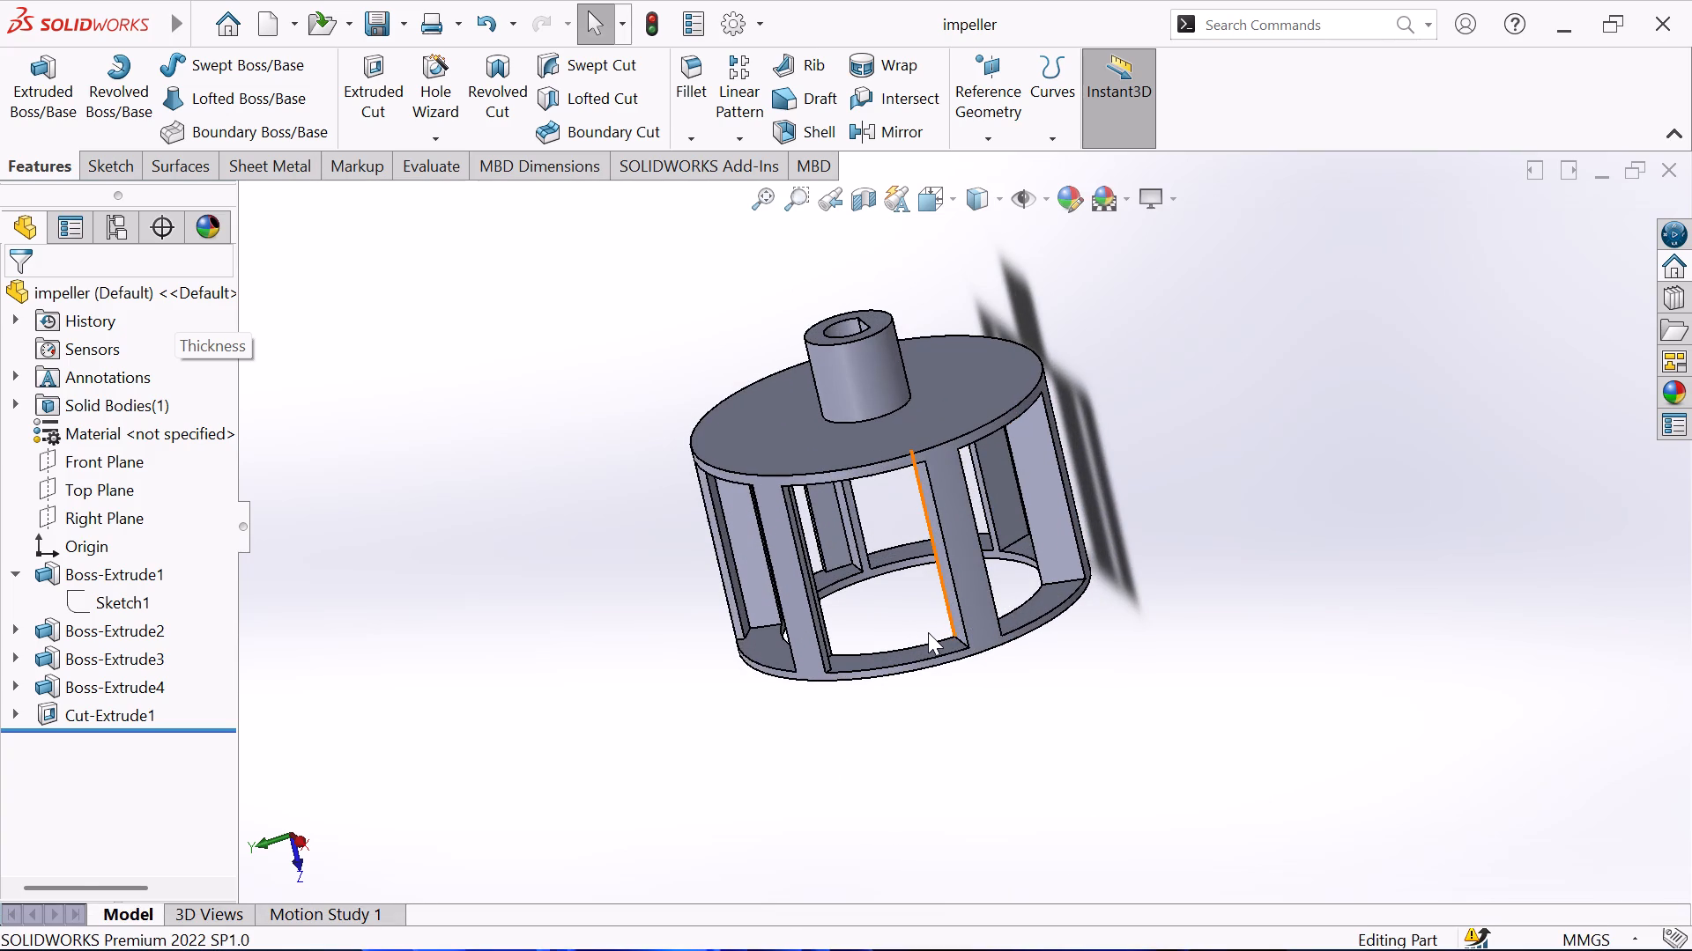
scroll(928, 632, "up", 2)
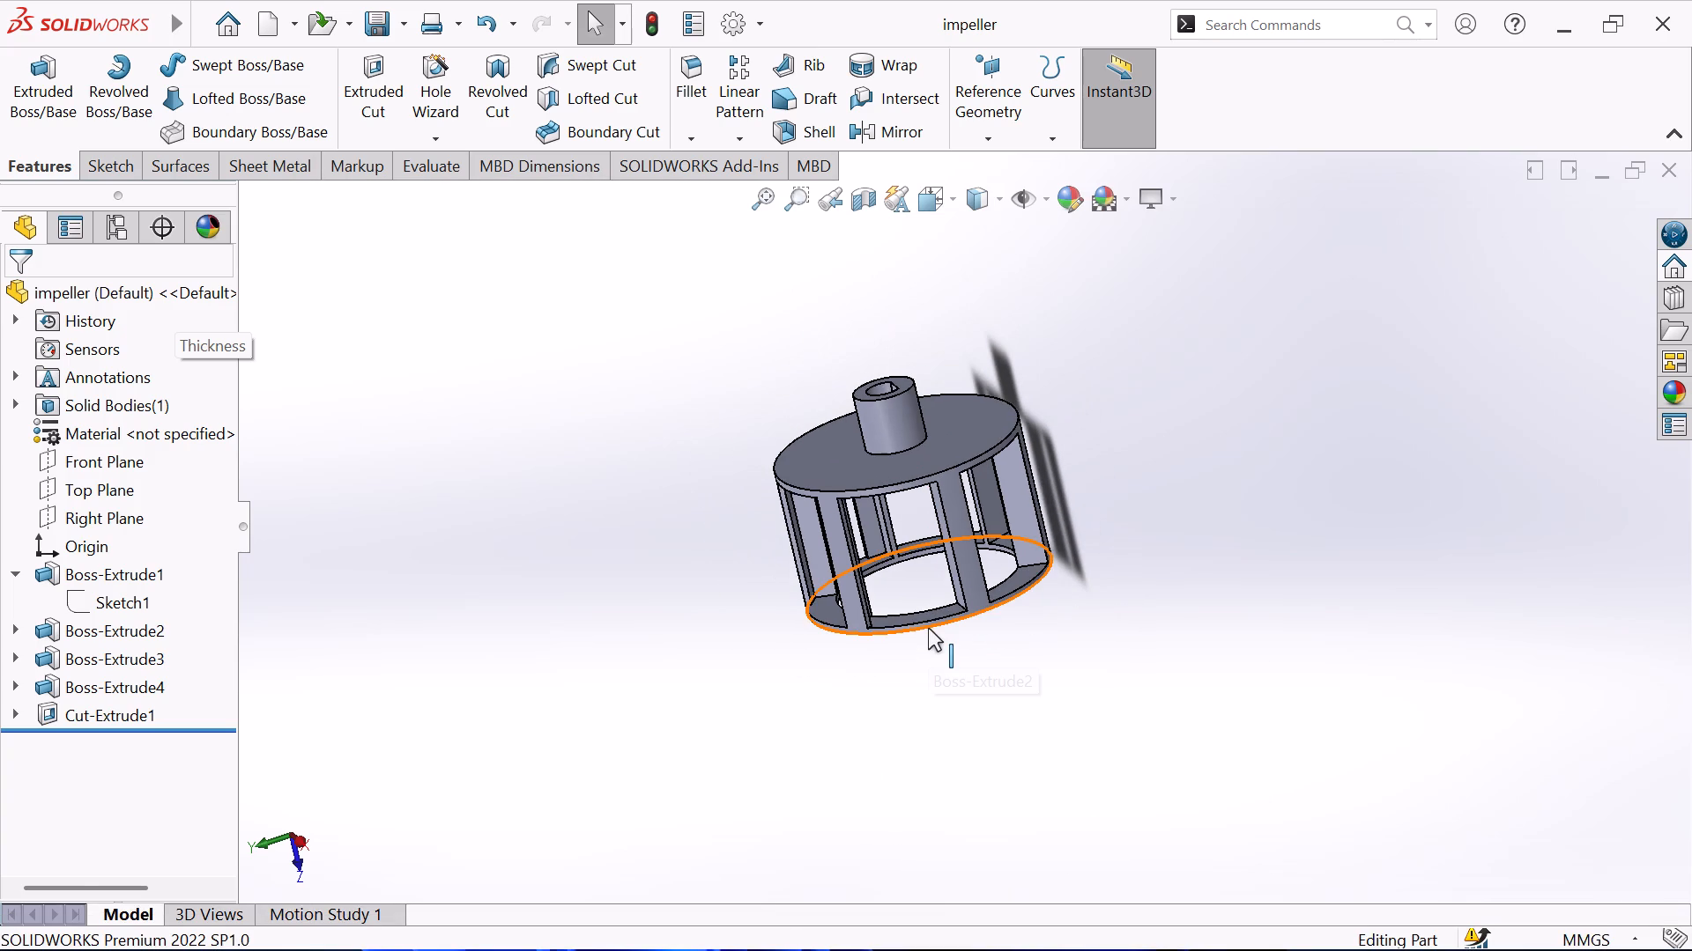
middle_click_drag(928, 628, 1130, 459)
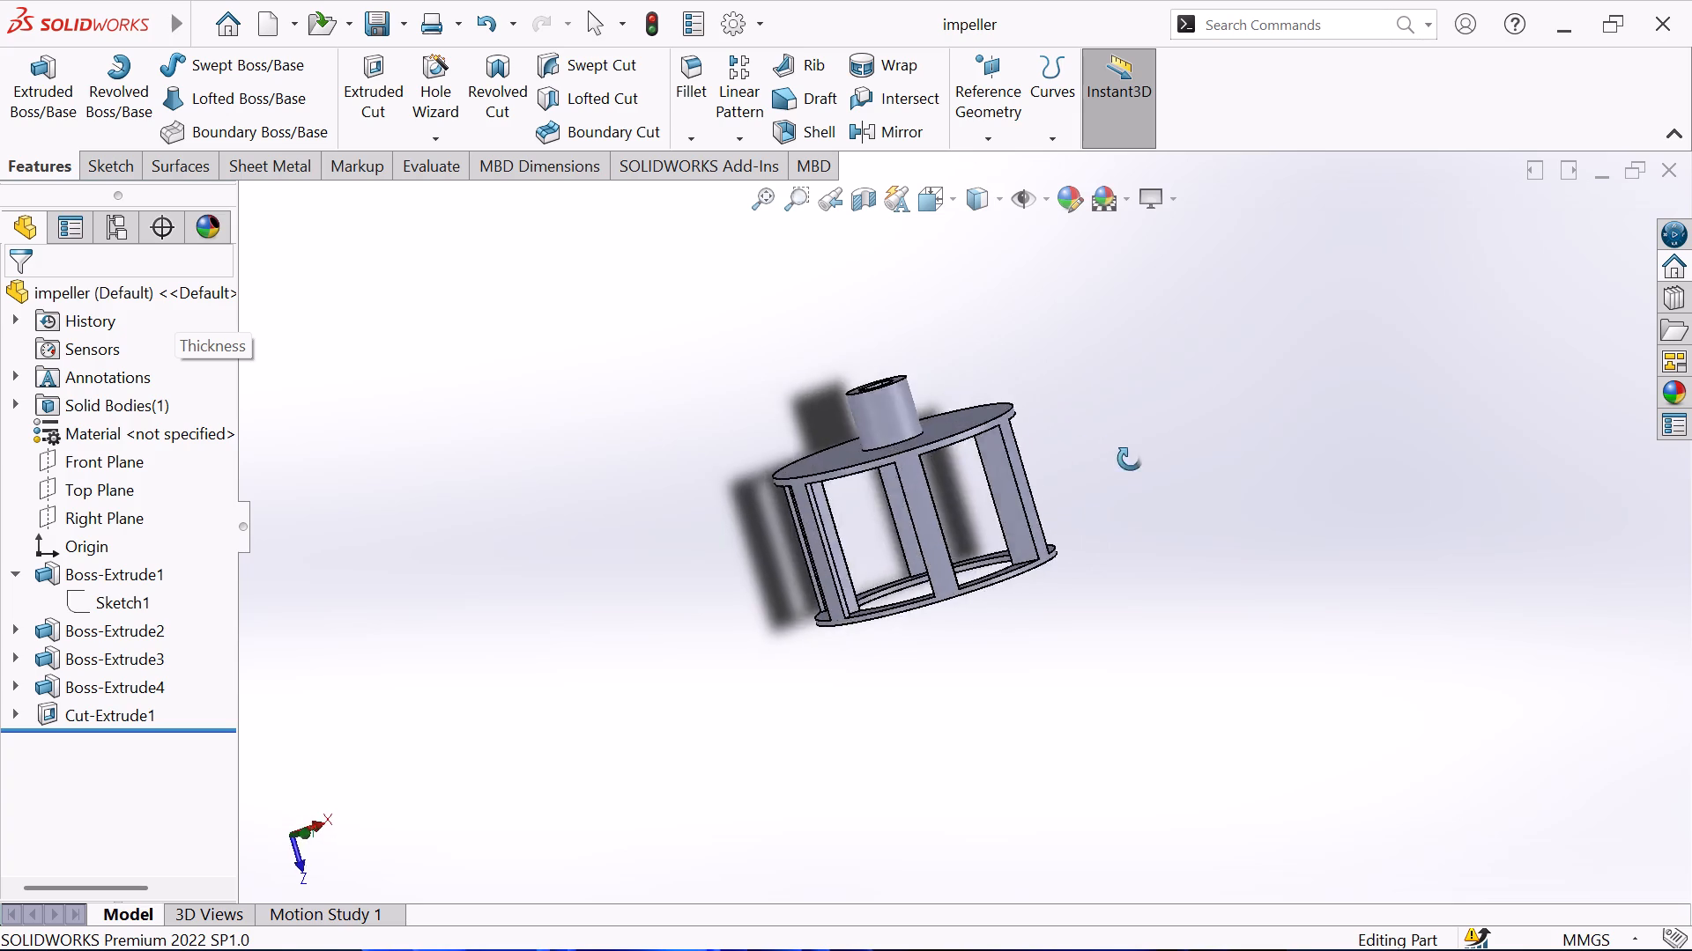
middle_click_drag(1130, 459, 1170, 542)
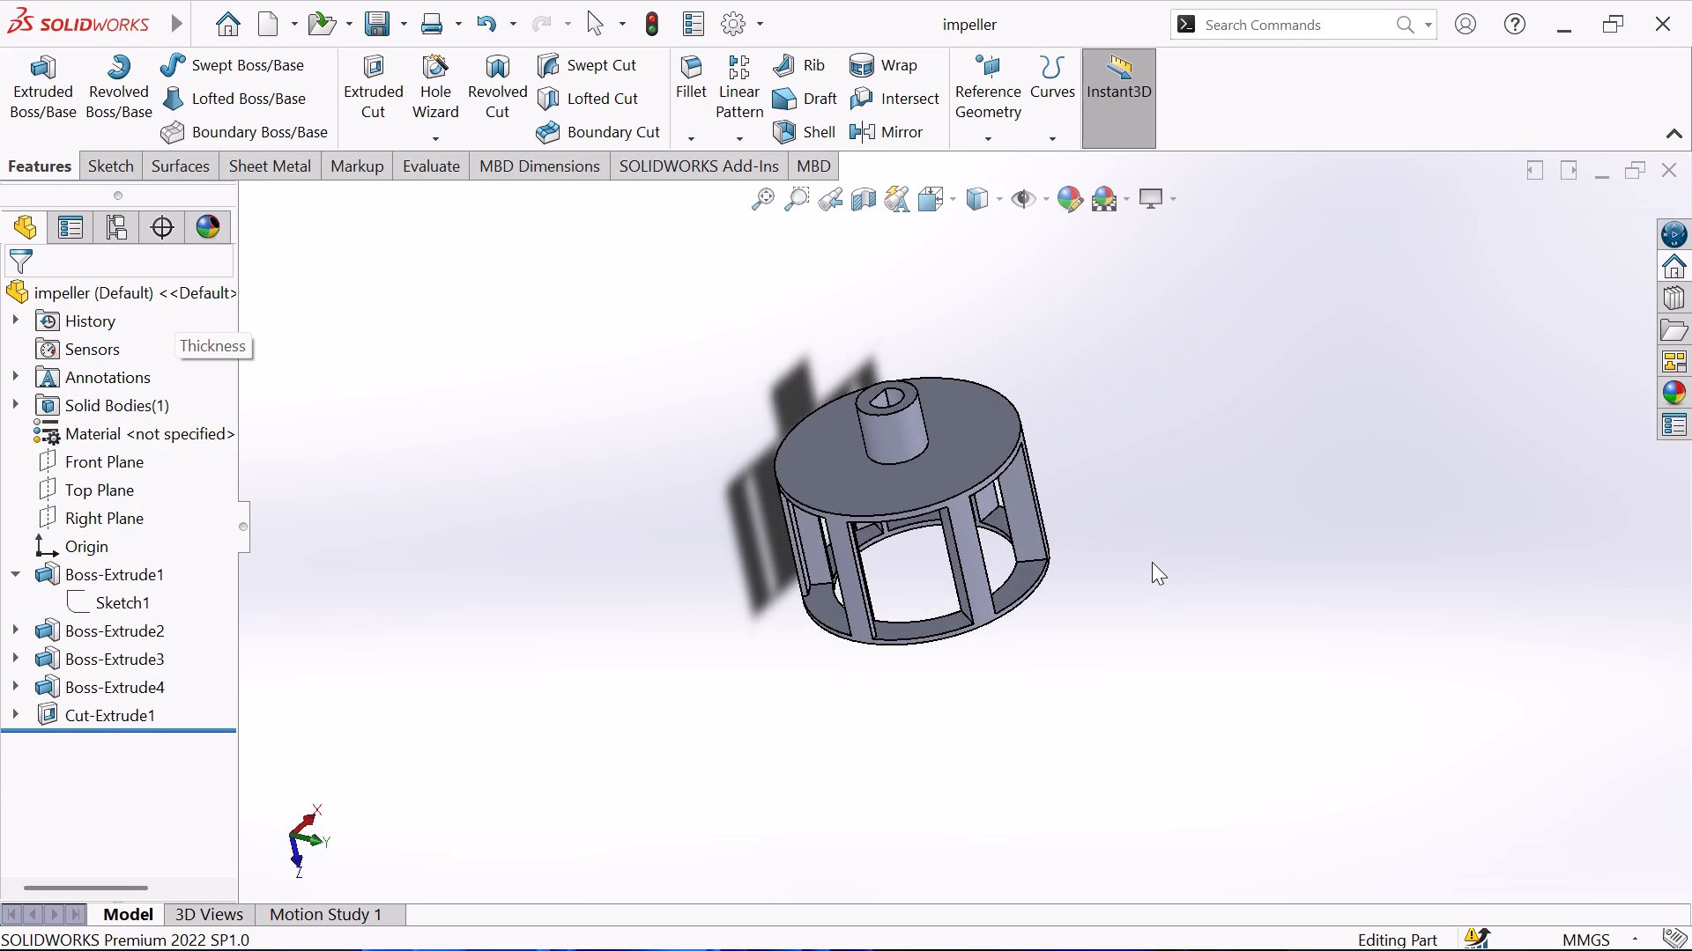
scroll(1152, 559, "up", 1)
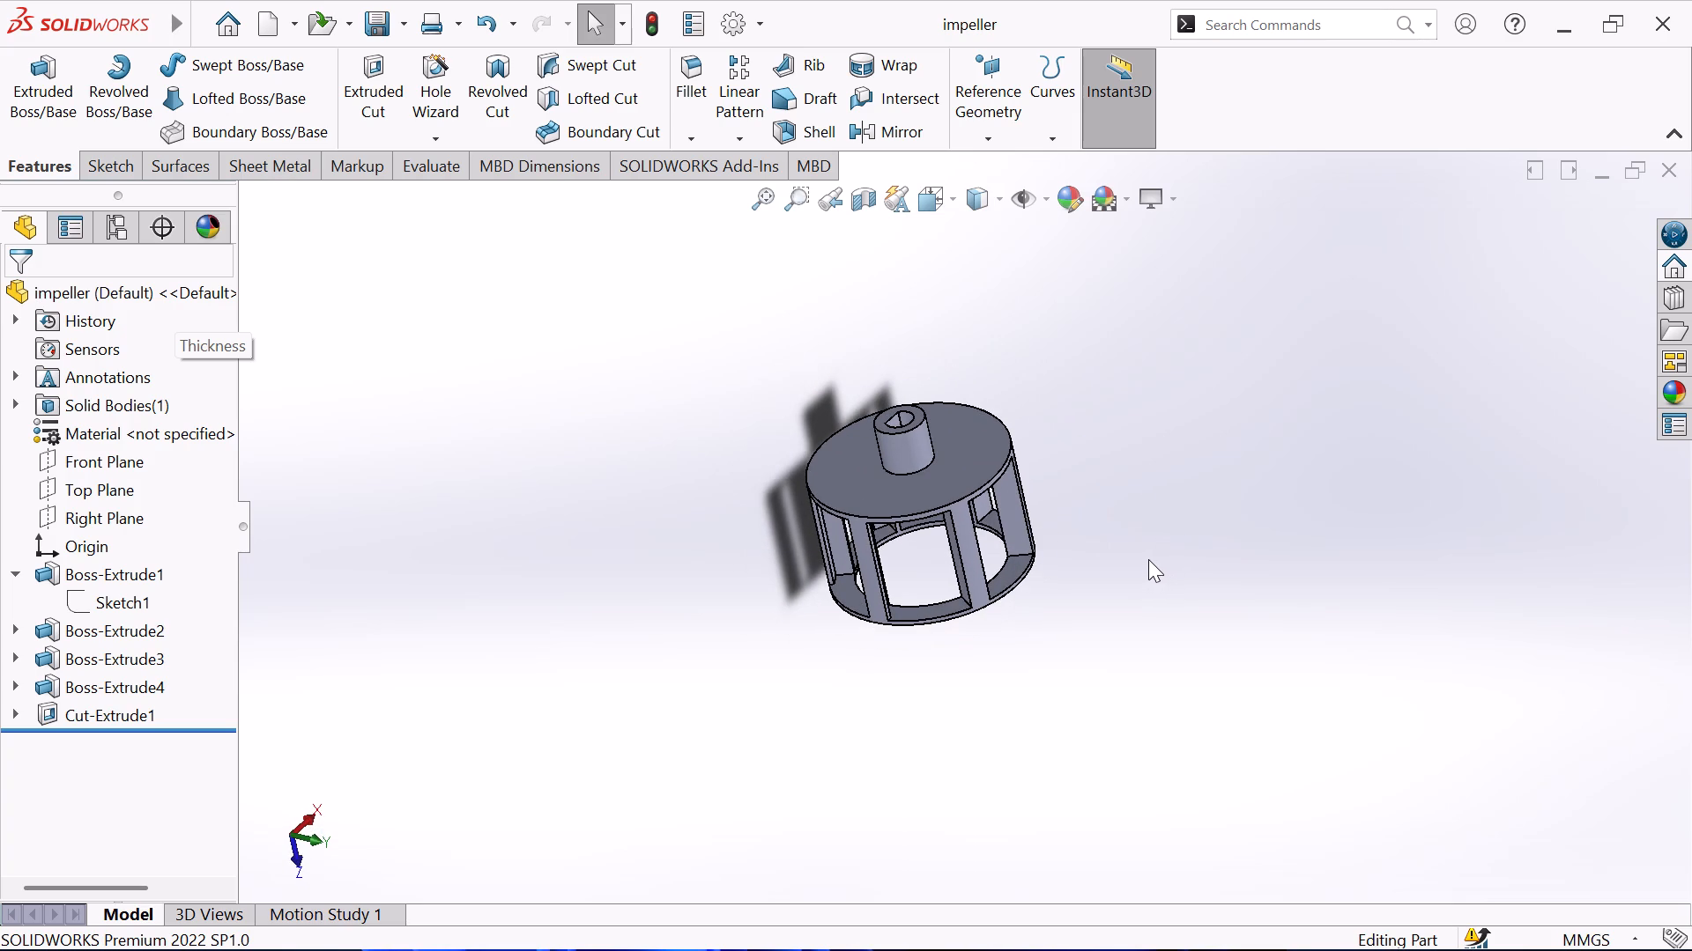
scroll(1148, 559, "down", 1)
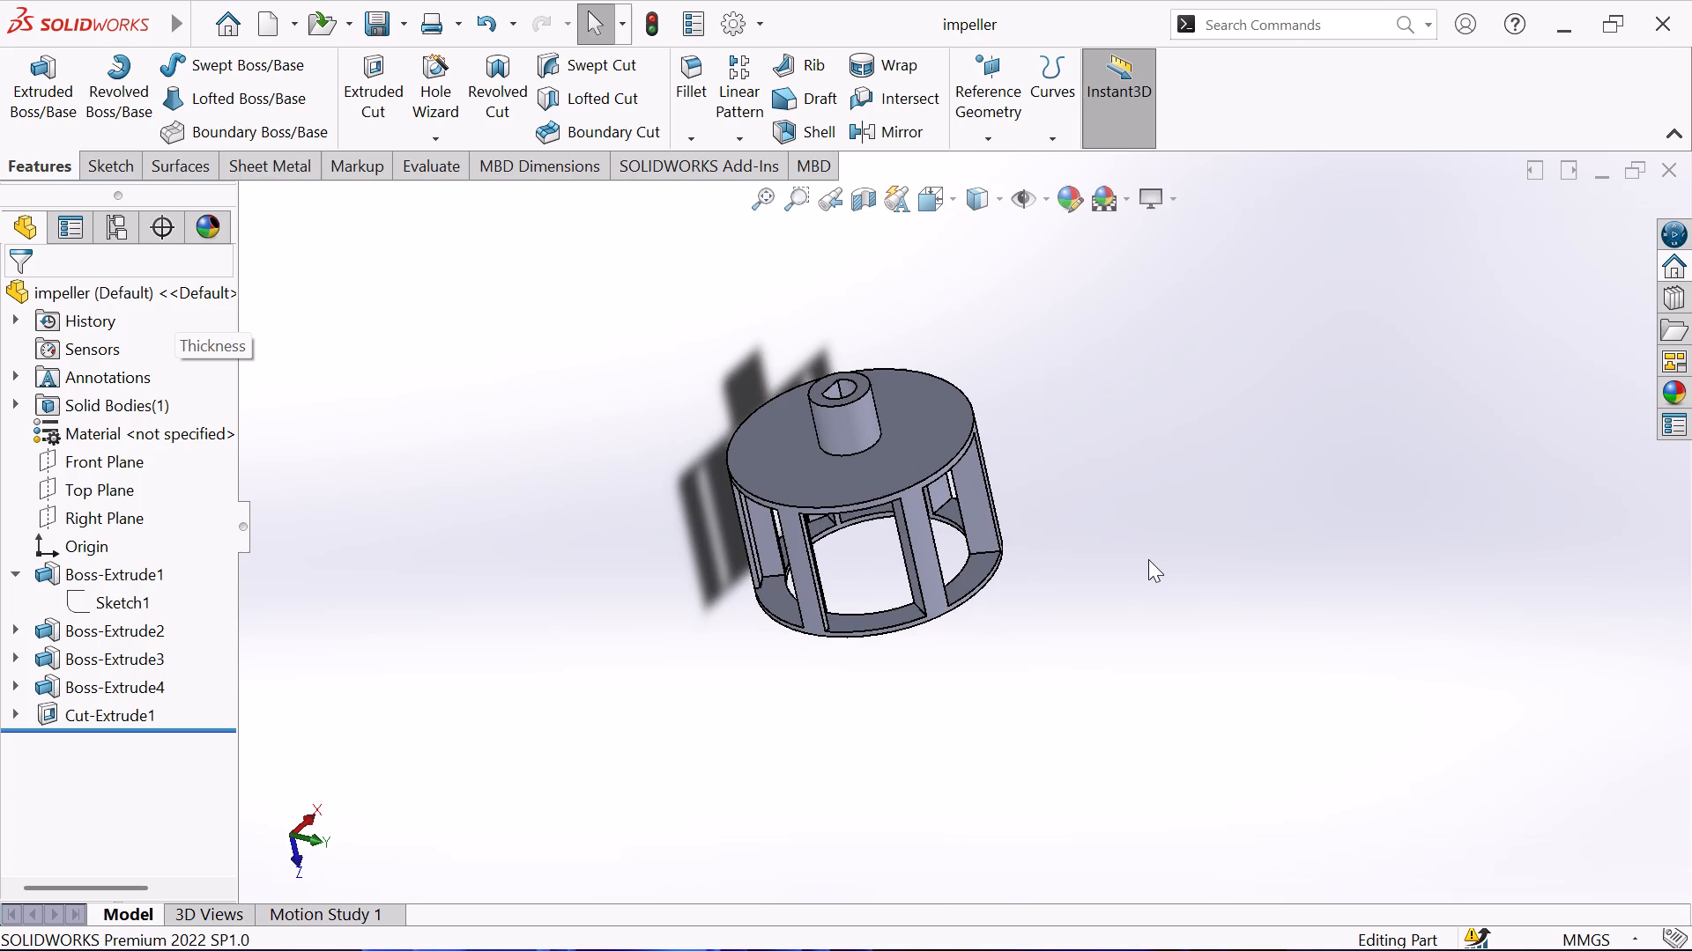
scroll(1148, 559, "up", 1)
middle_click_drag(1147, 559, 1146, 523)
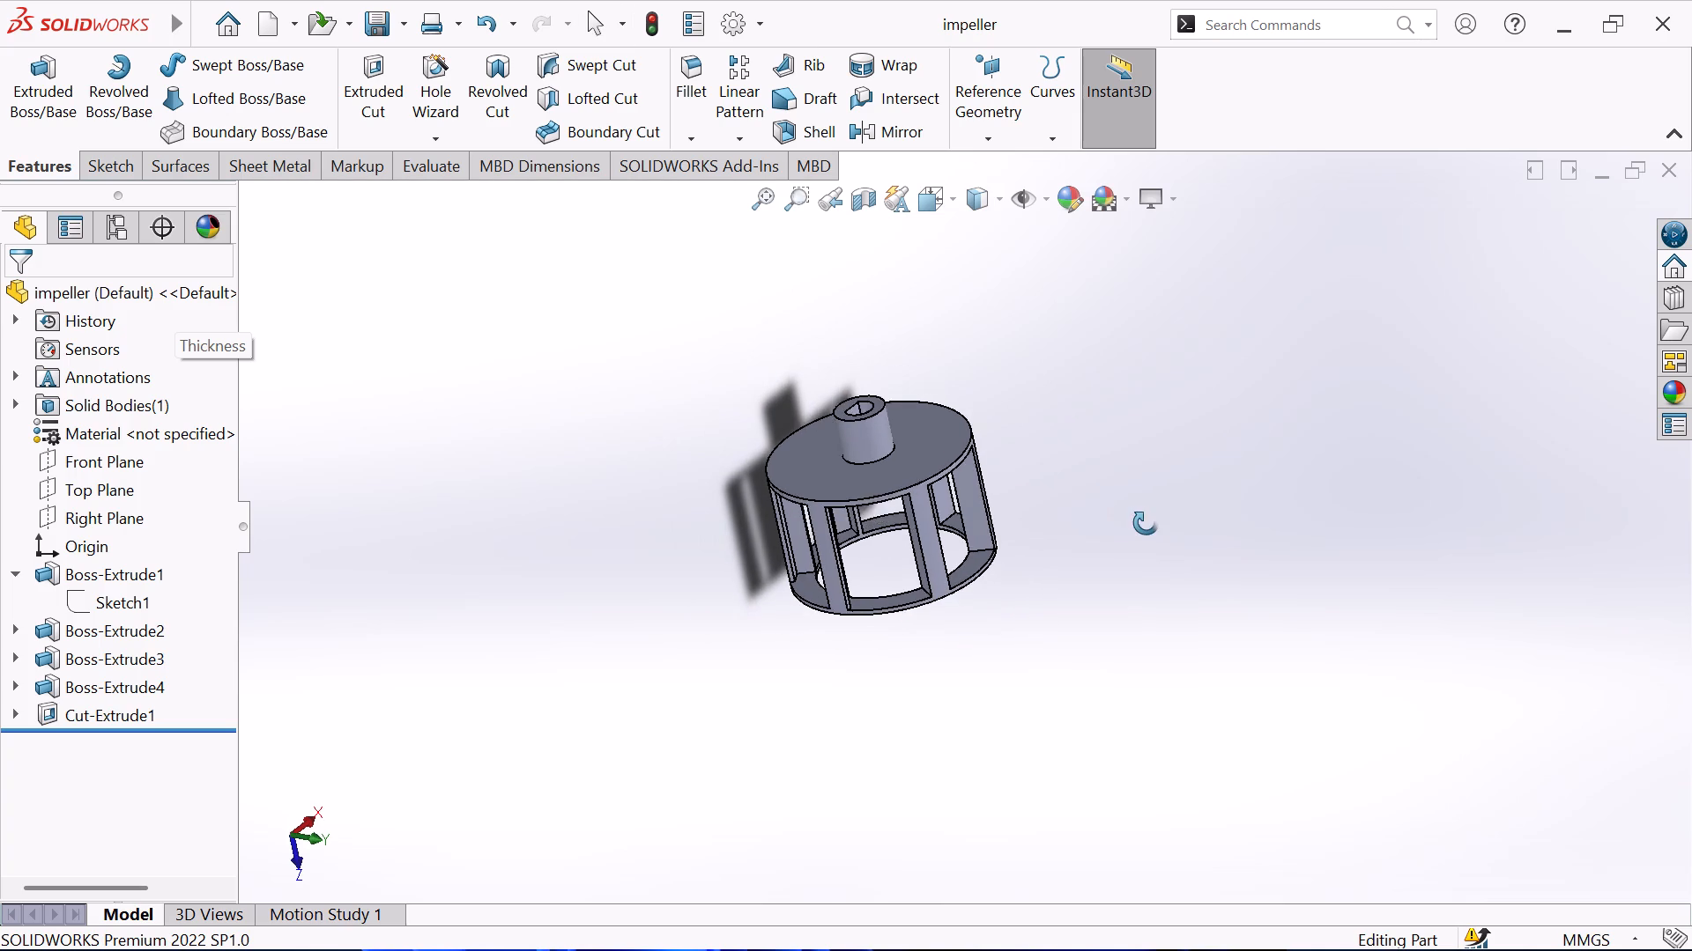
middle_click_drag(1146, 523, 1147, 489)
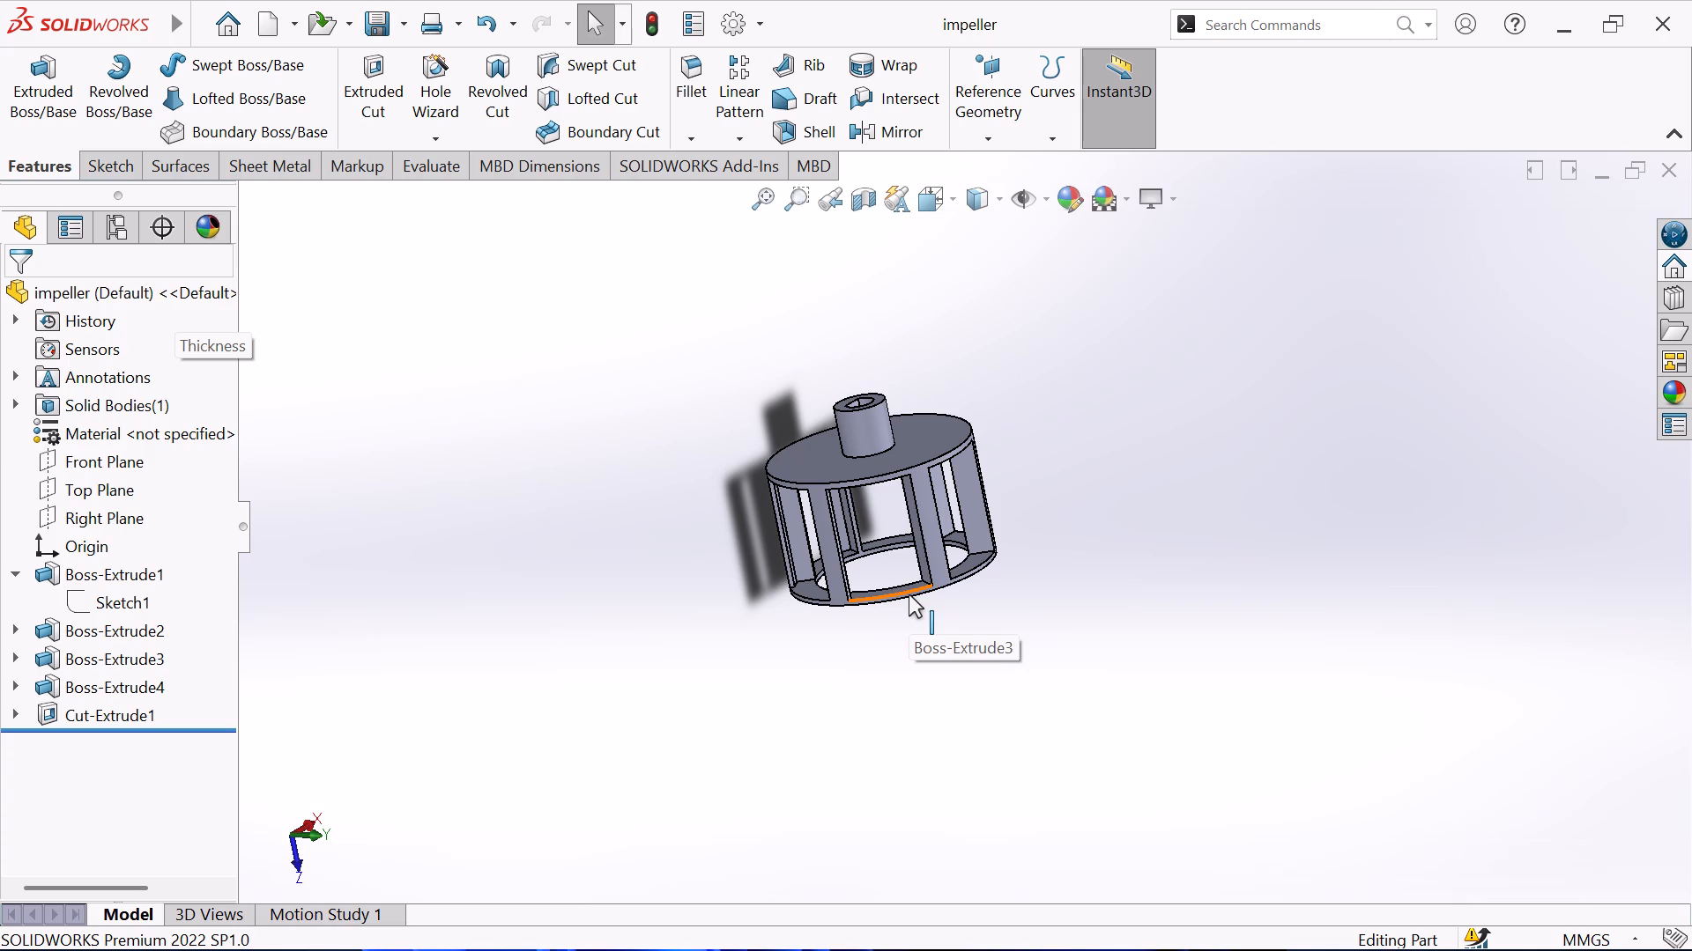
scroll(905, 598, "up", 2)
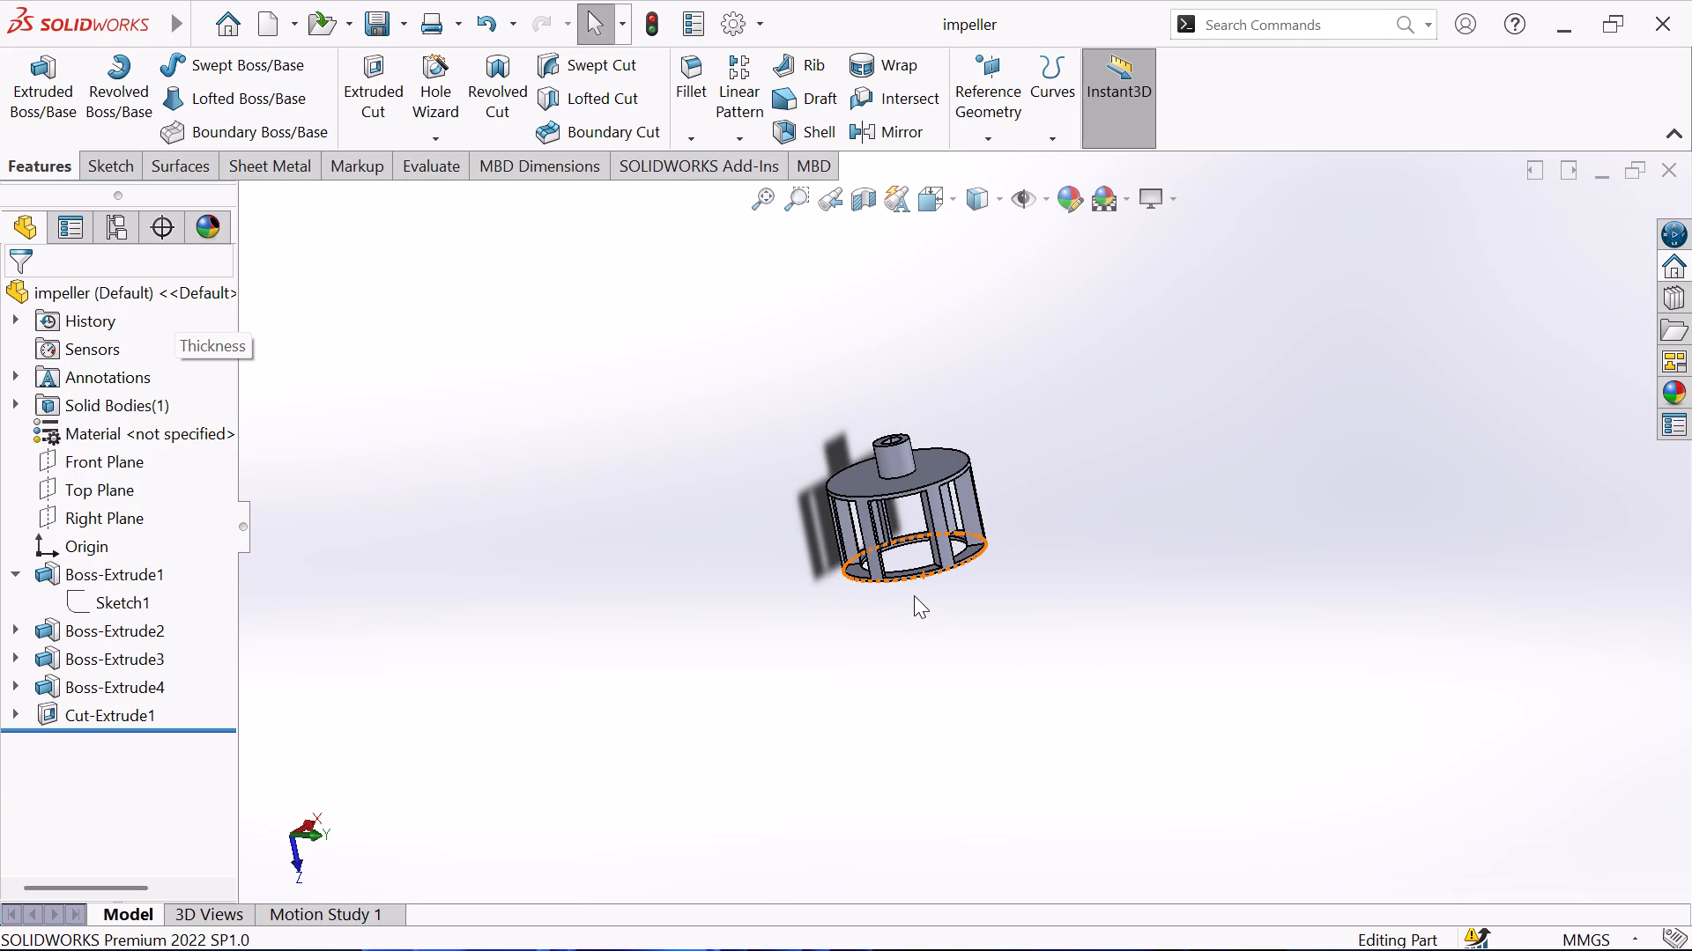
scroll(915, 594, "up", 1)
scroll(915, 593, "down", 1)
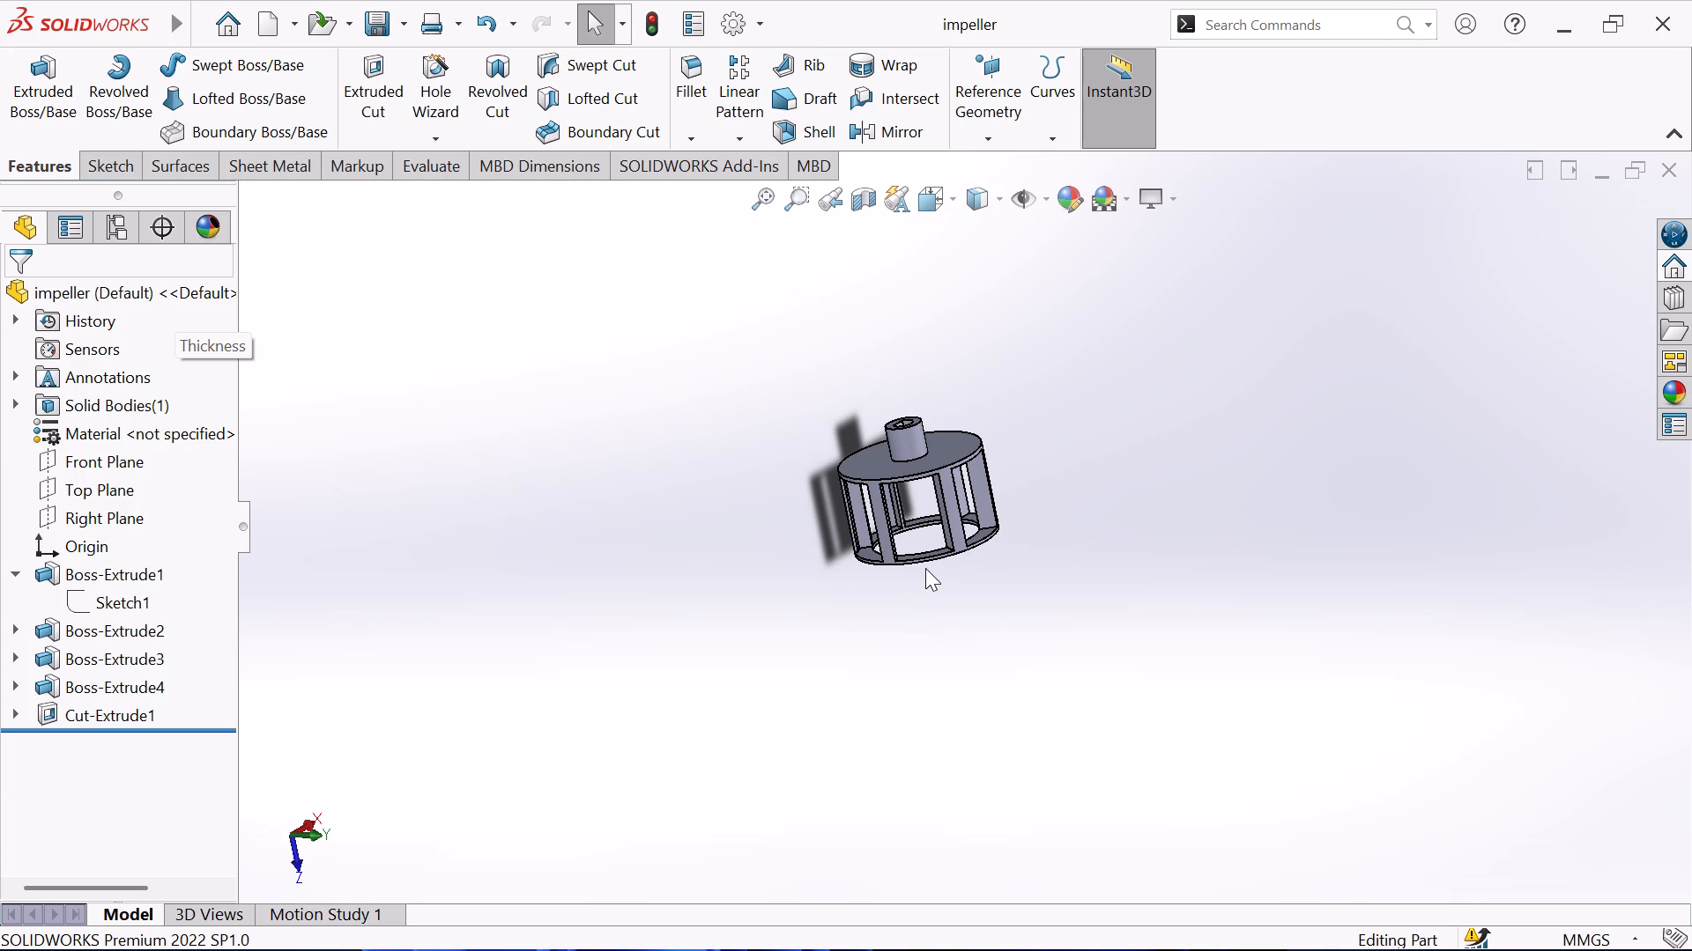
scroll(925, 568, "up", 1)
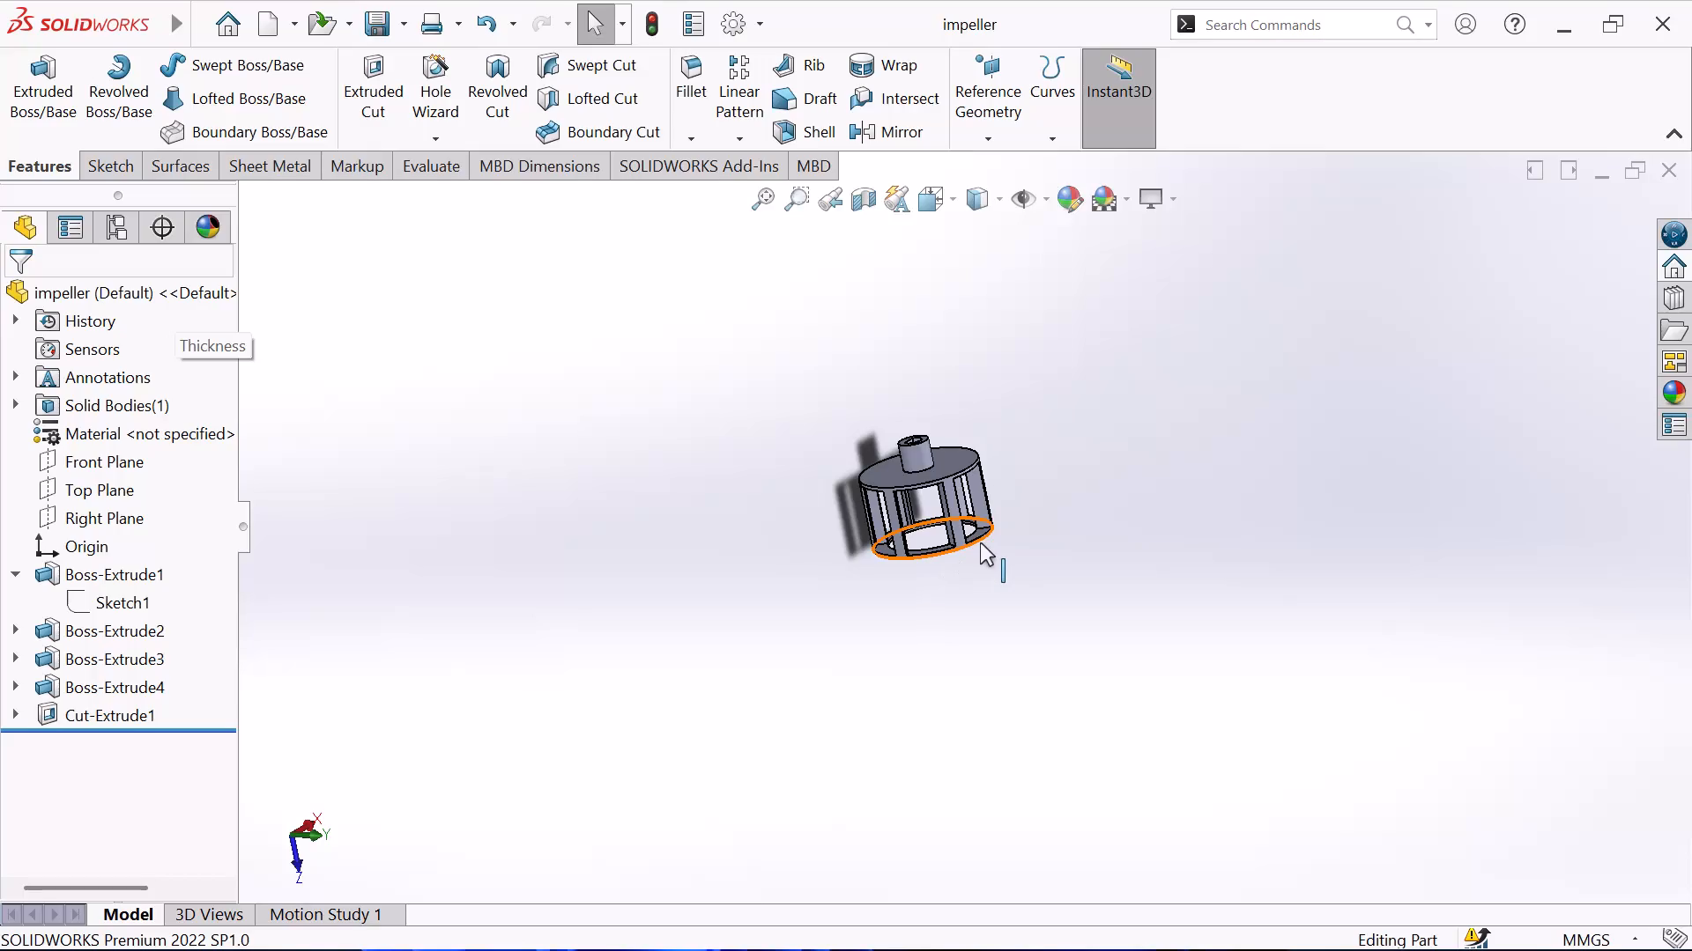
Examine the cage's ribs, disc and end ring from all around the impeller, keeping the boss upright.
scroll(980, 542, "down", 2)
middle_click_drag(923, 366, 1008, 372)
scroll(949, 439, "down", 2)
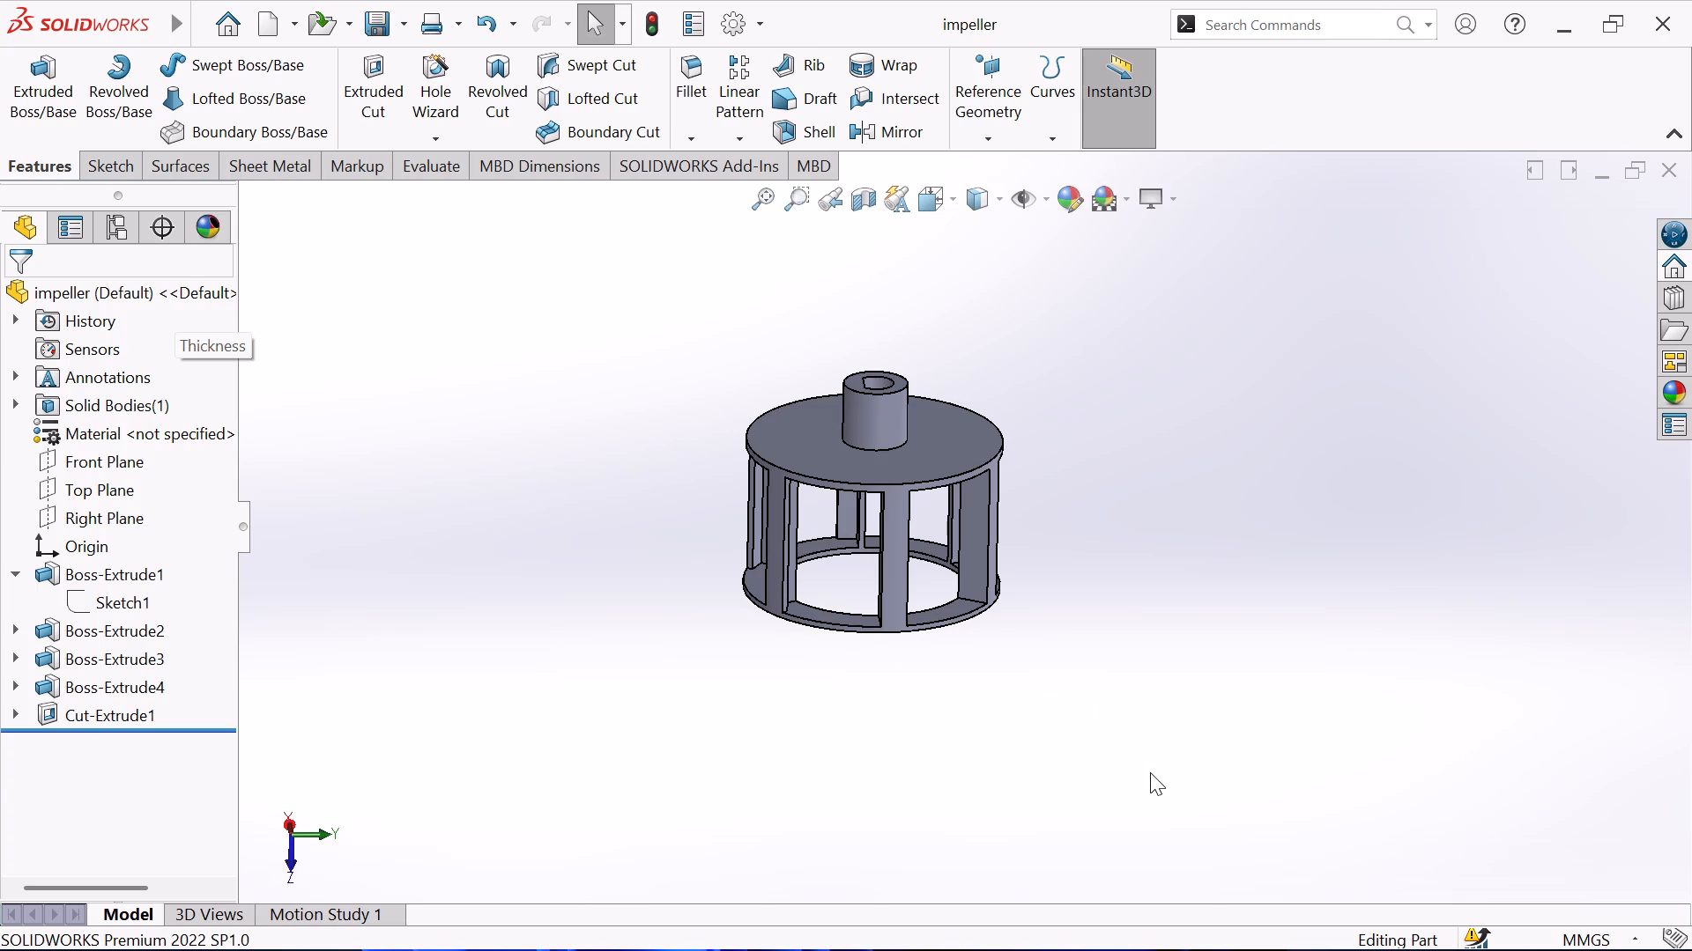
middle_click_drag(642, 424, 686, 323)
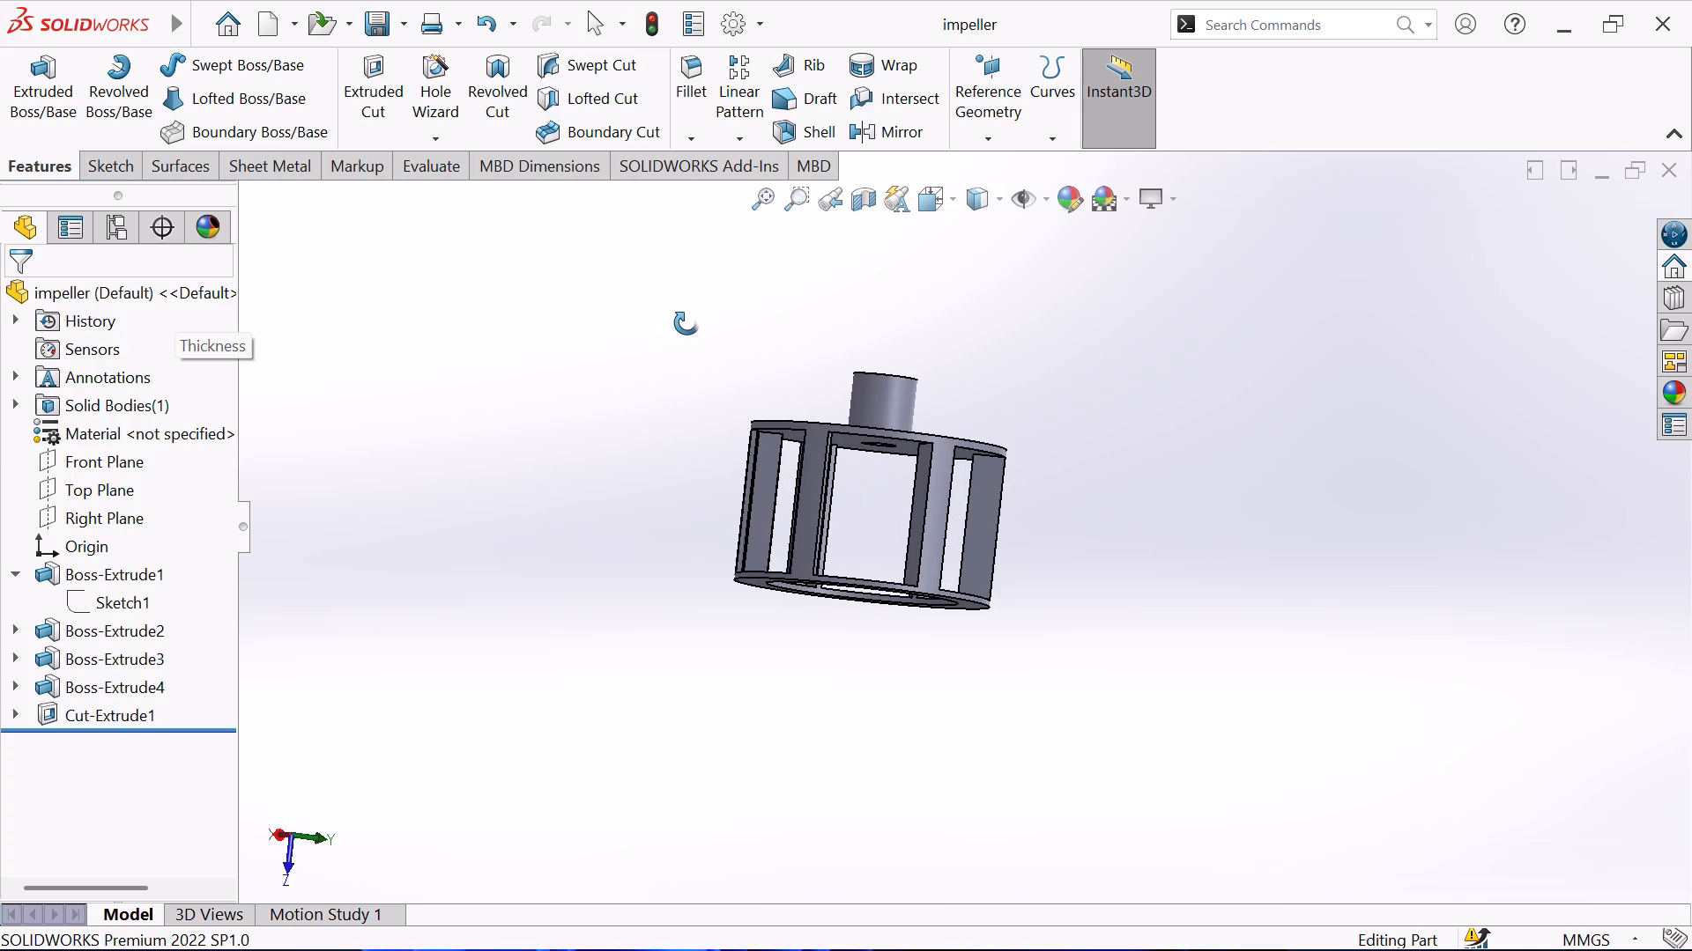
middle_click_drag(686, 323, 1162, 371)
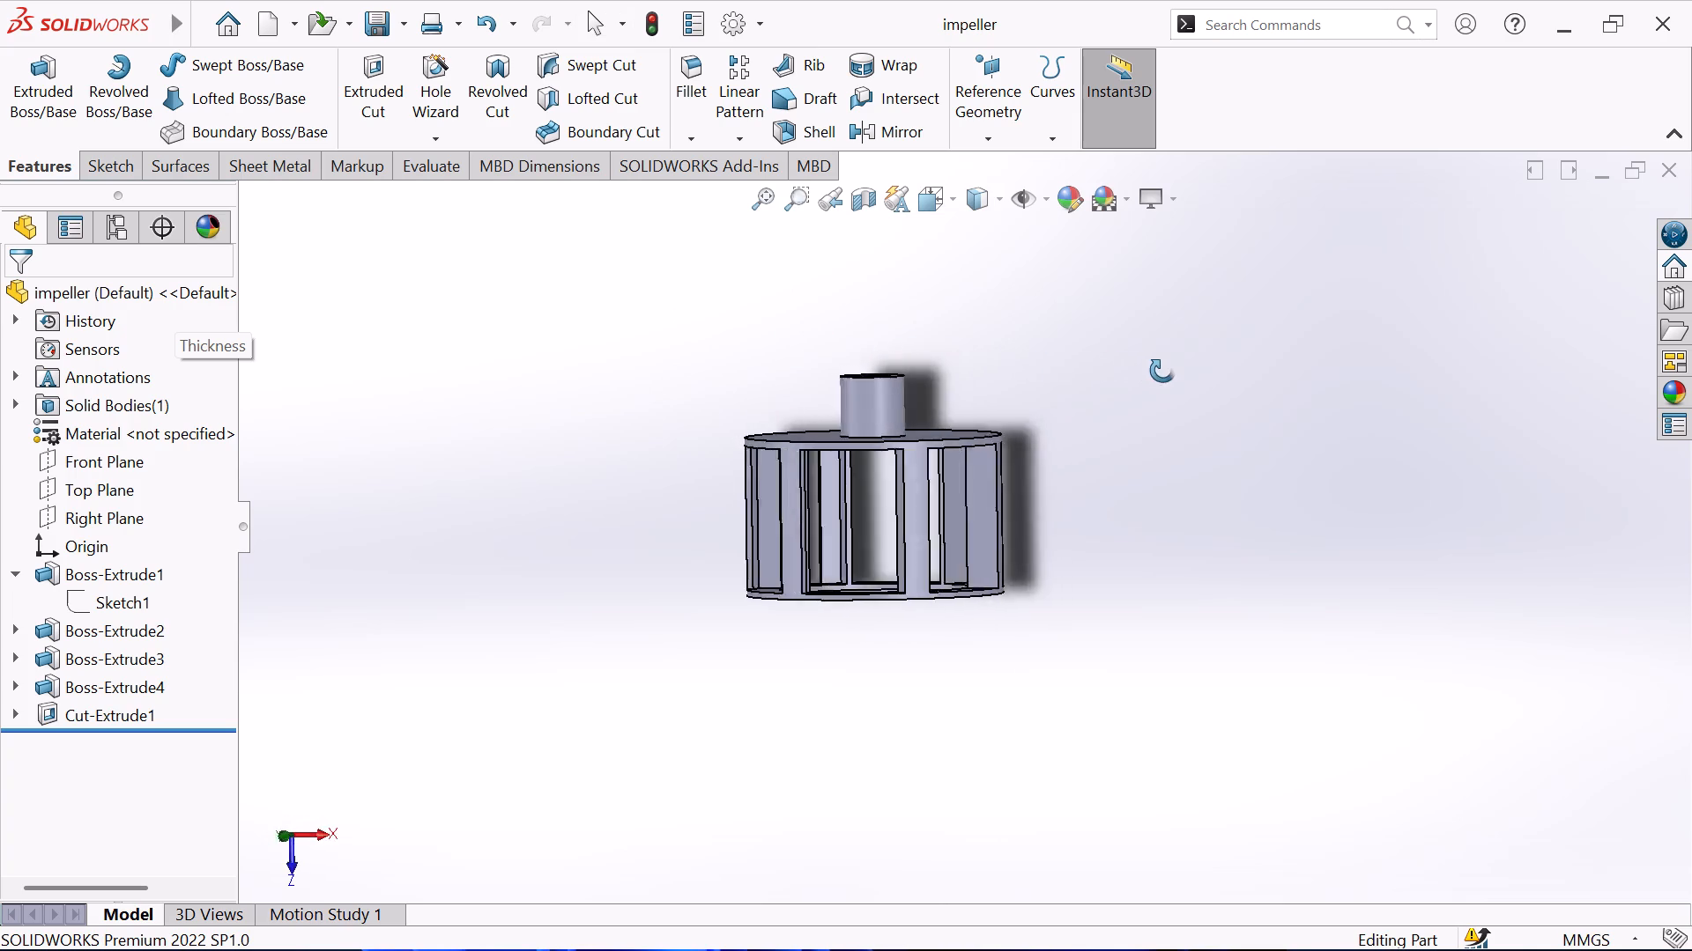
middle_click_drag(1162, 371, 1562, 421)
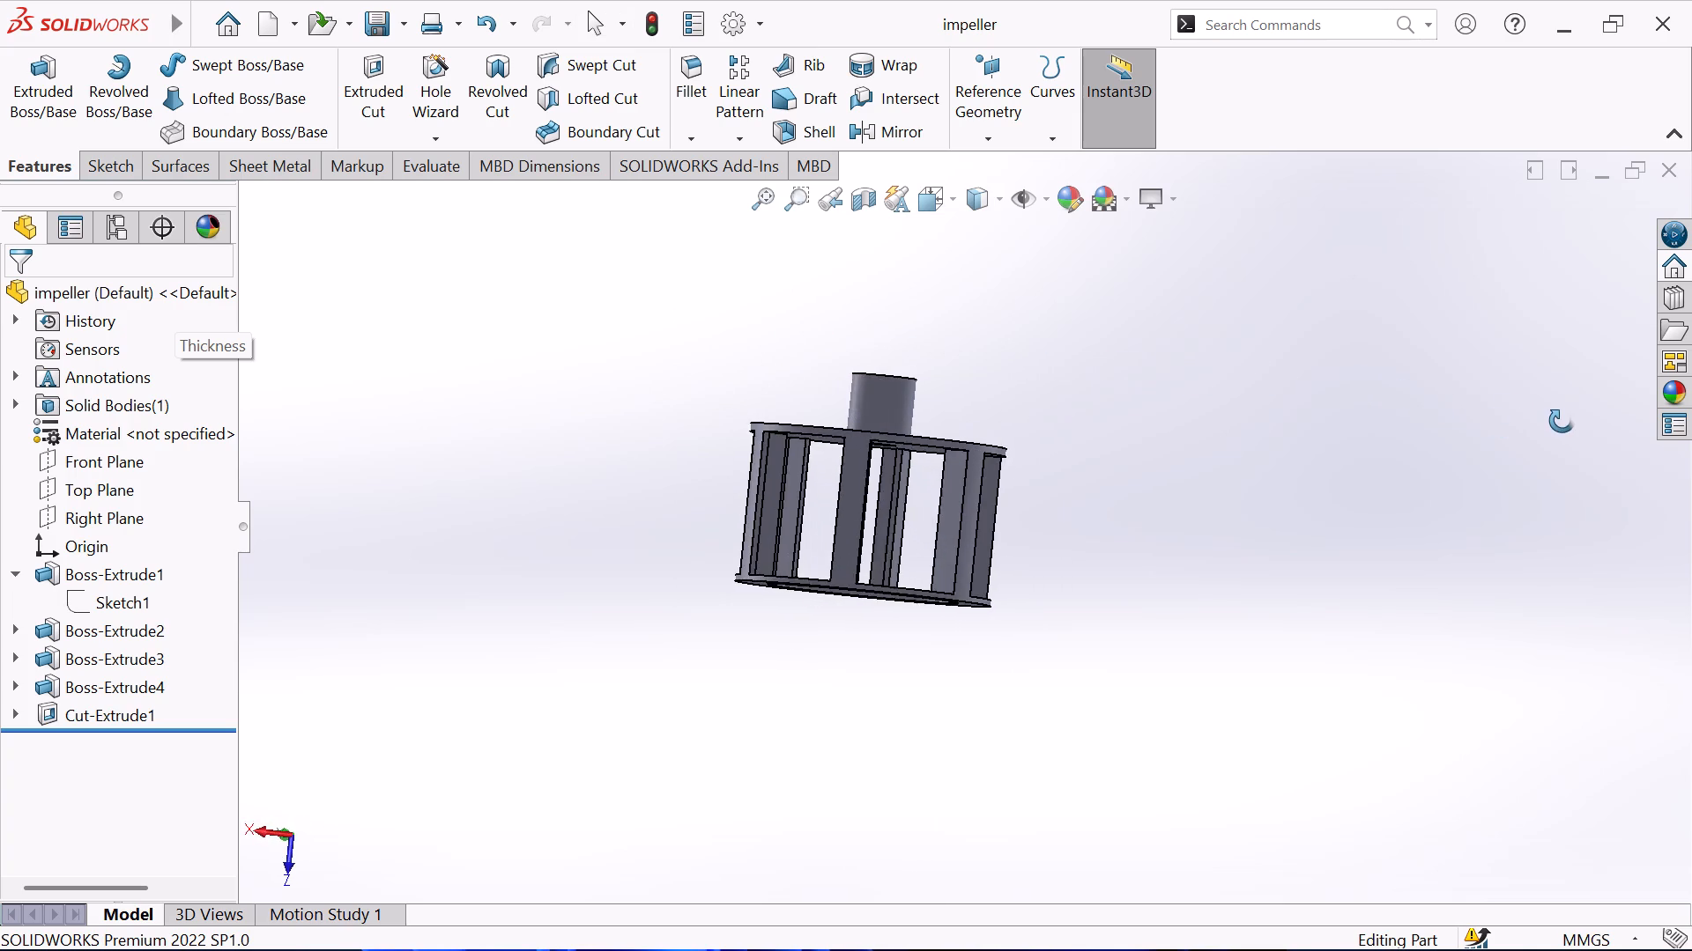
middle_click_drag(1562, 421, 658, 505)
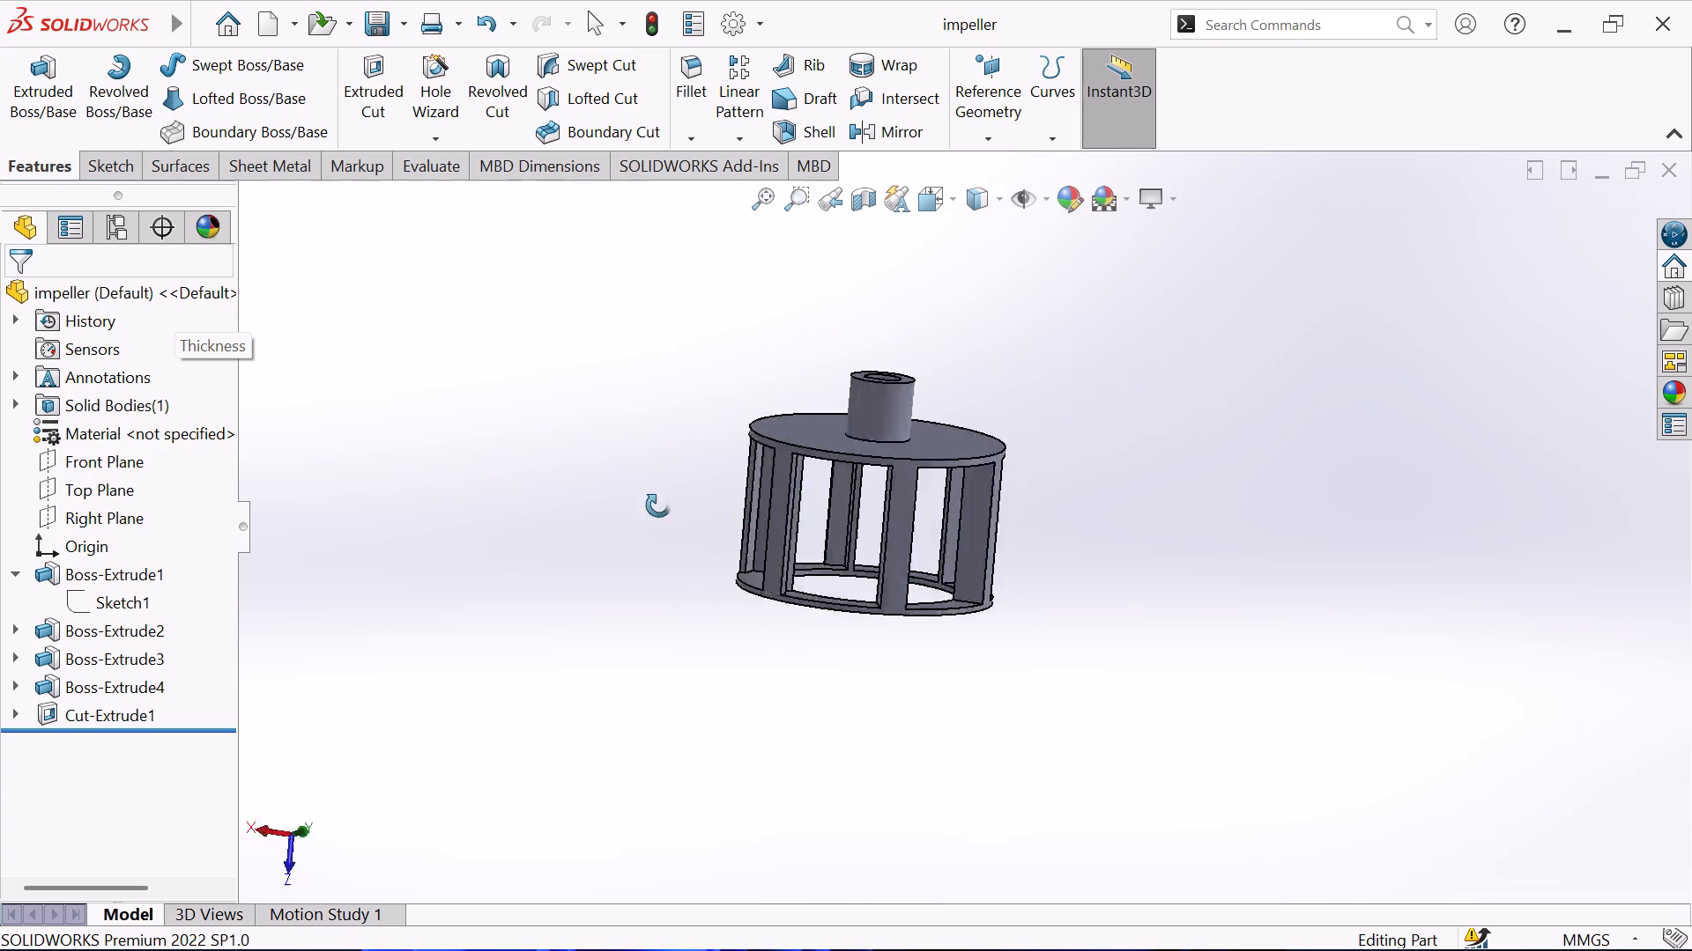
middle_click_drag(658, 505, 904, 613)
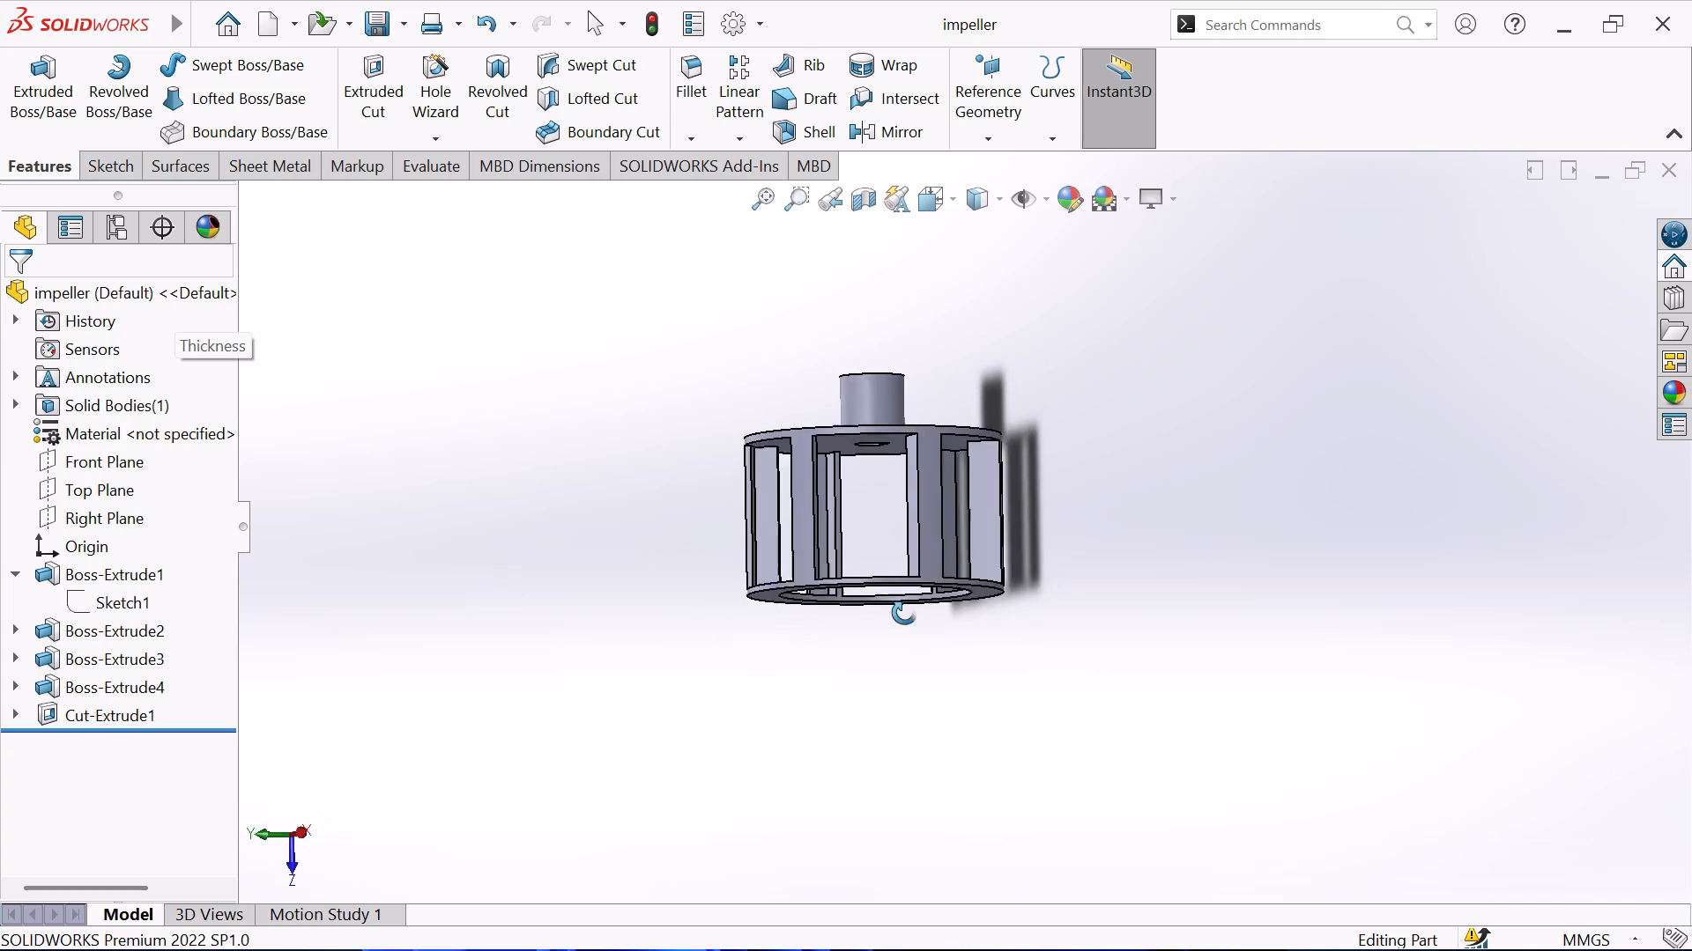
middle_click_drag(904, 613, 422, 763)
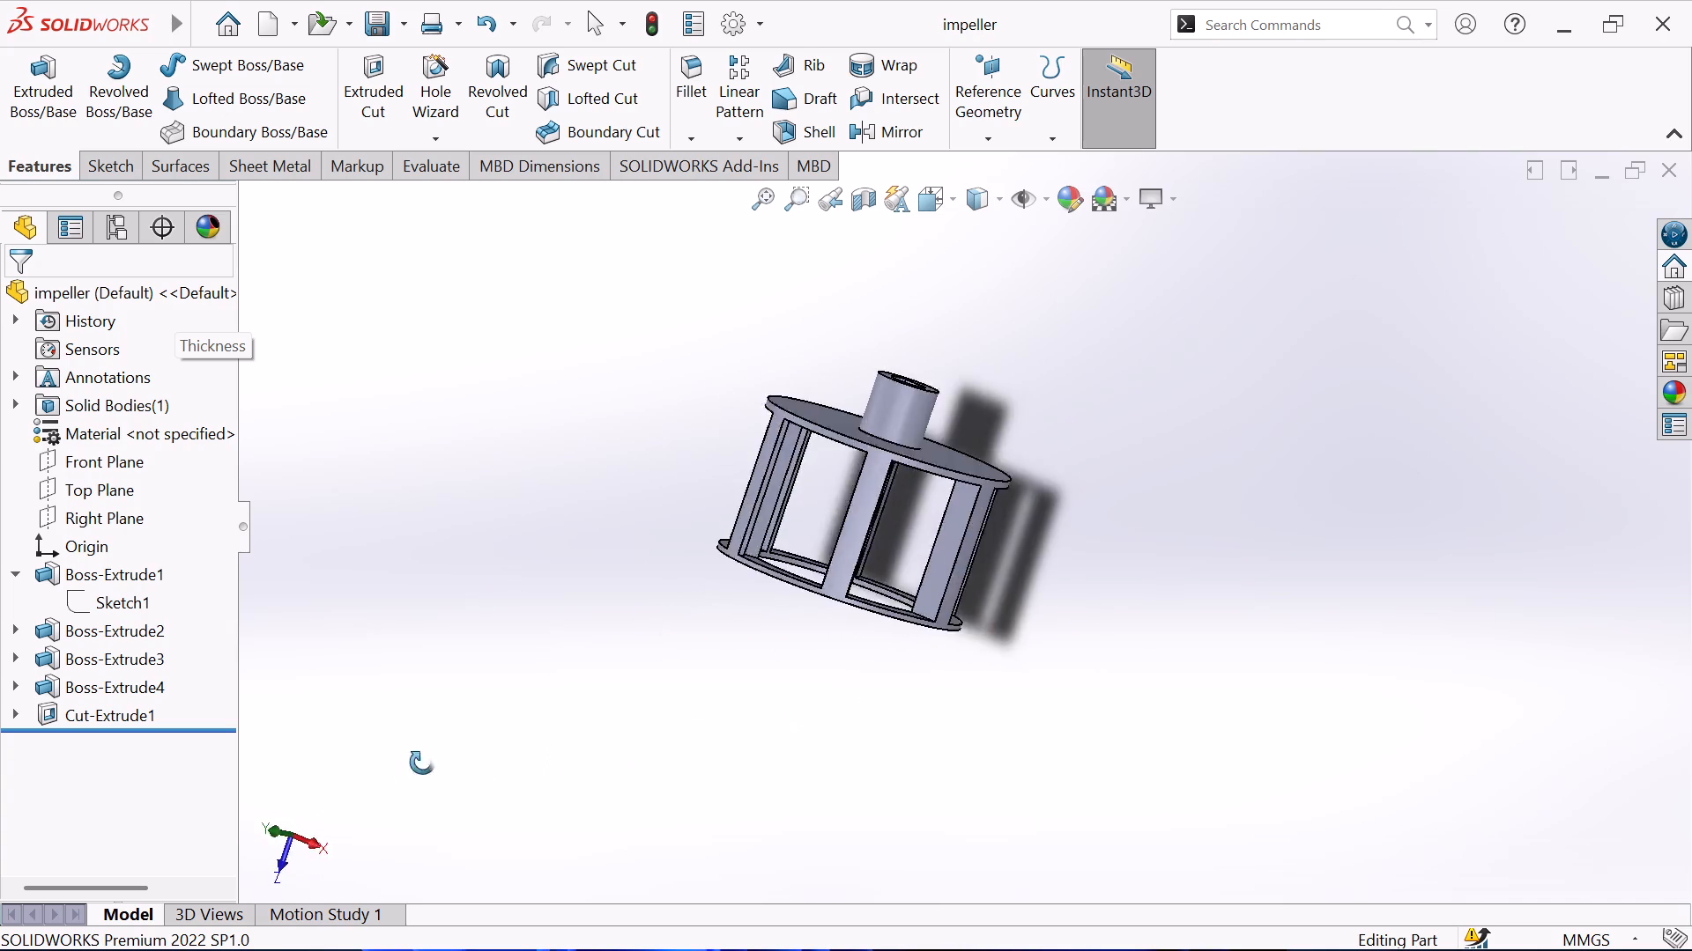
middle_click_drag(422, 763, 949, 796)
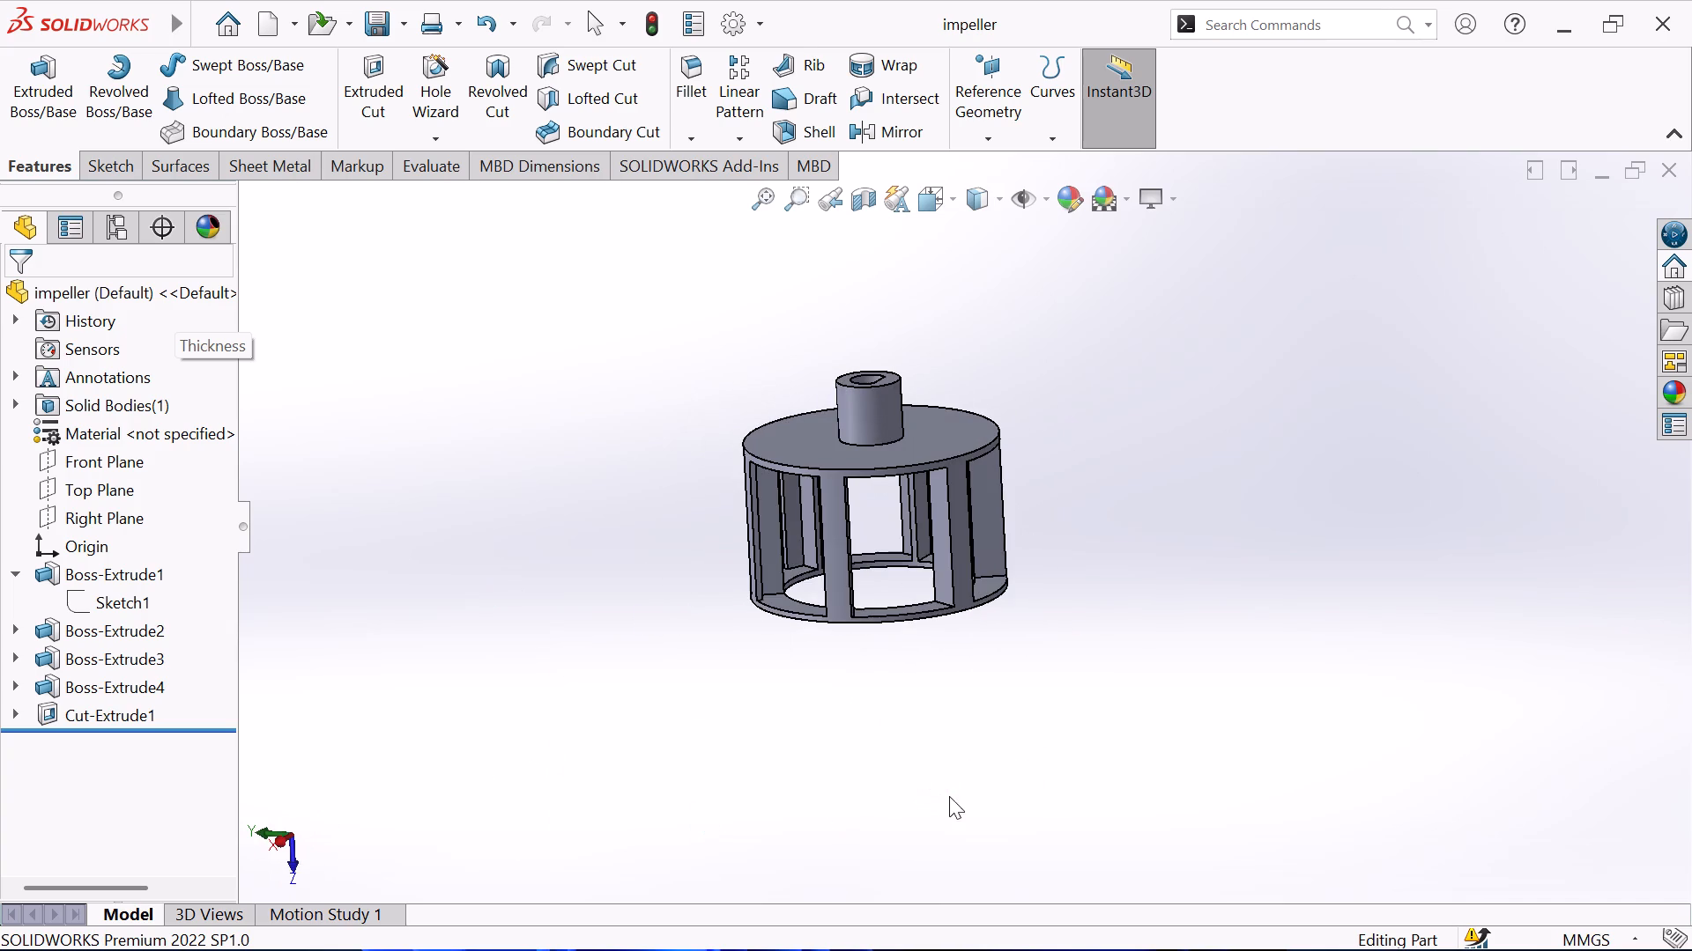
middle_click_drag(1065, 487, 432, 730)
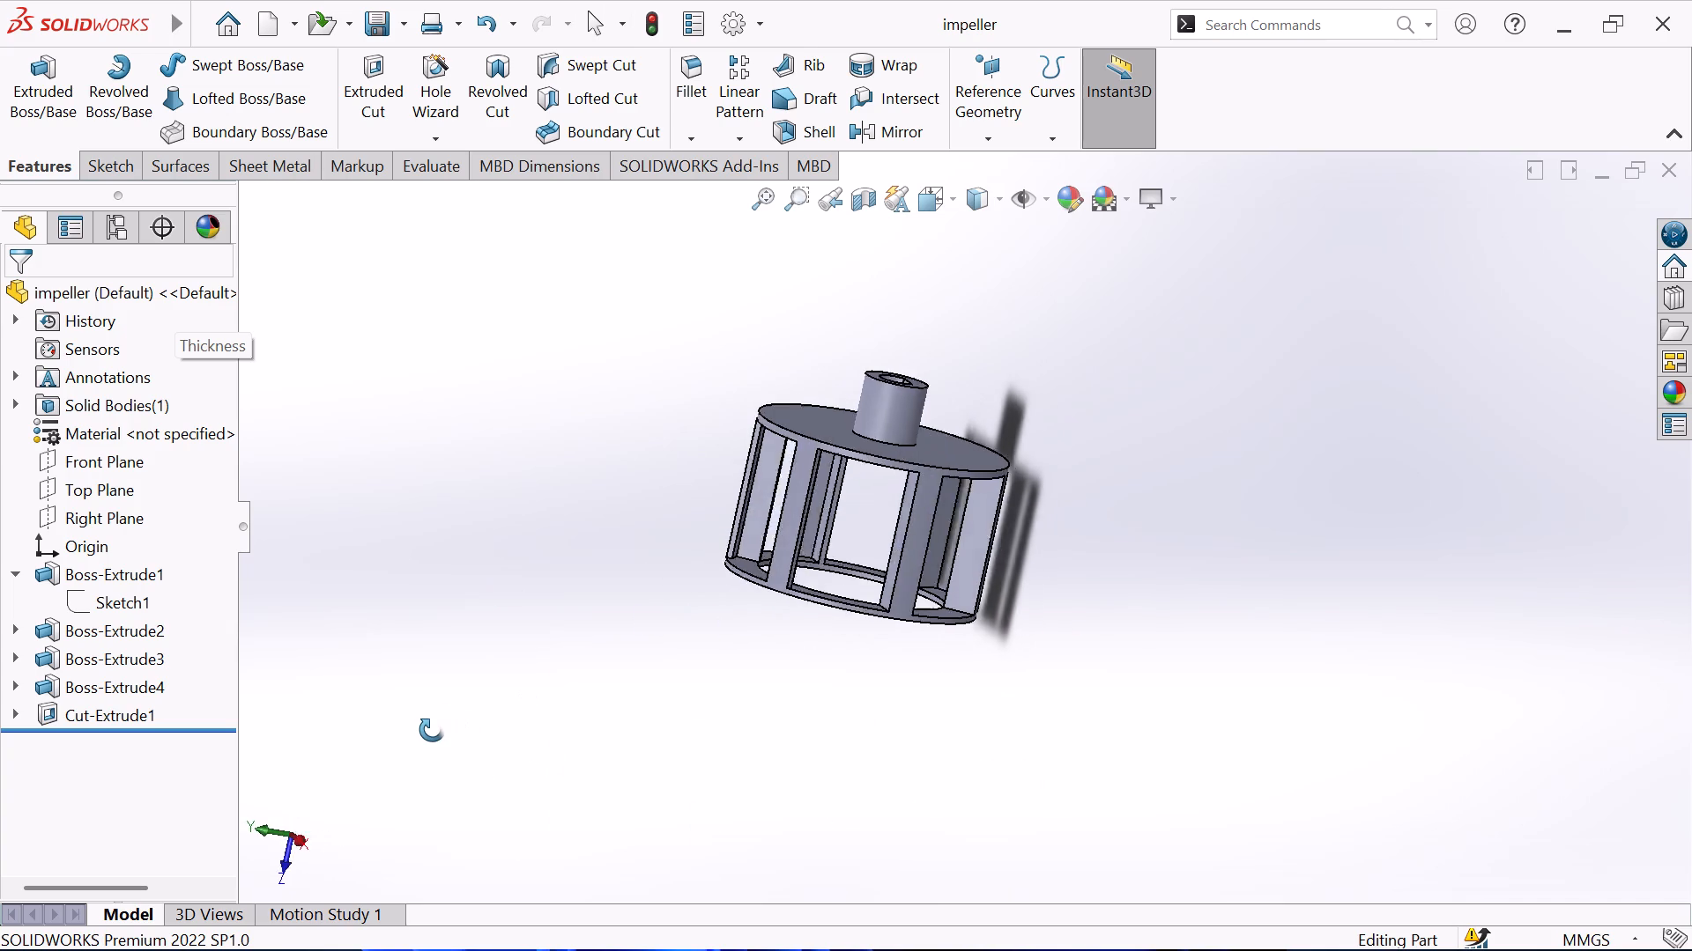
middle_click_drag(432, 730, 835, 736)
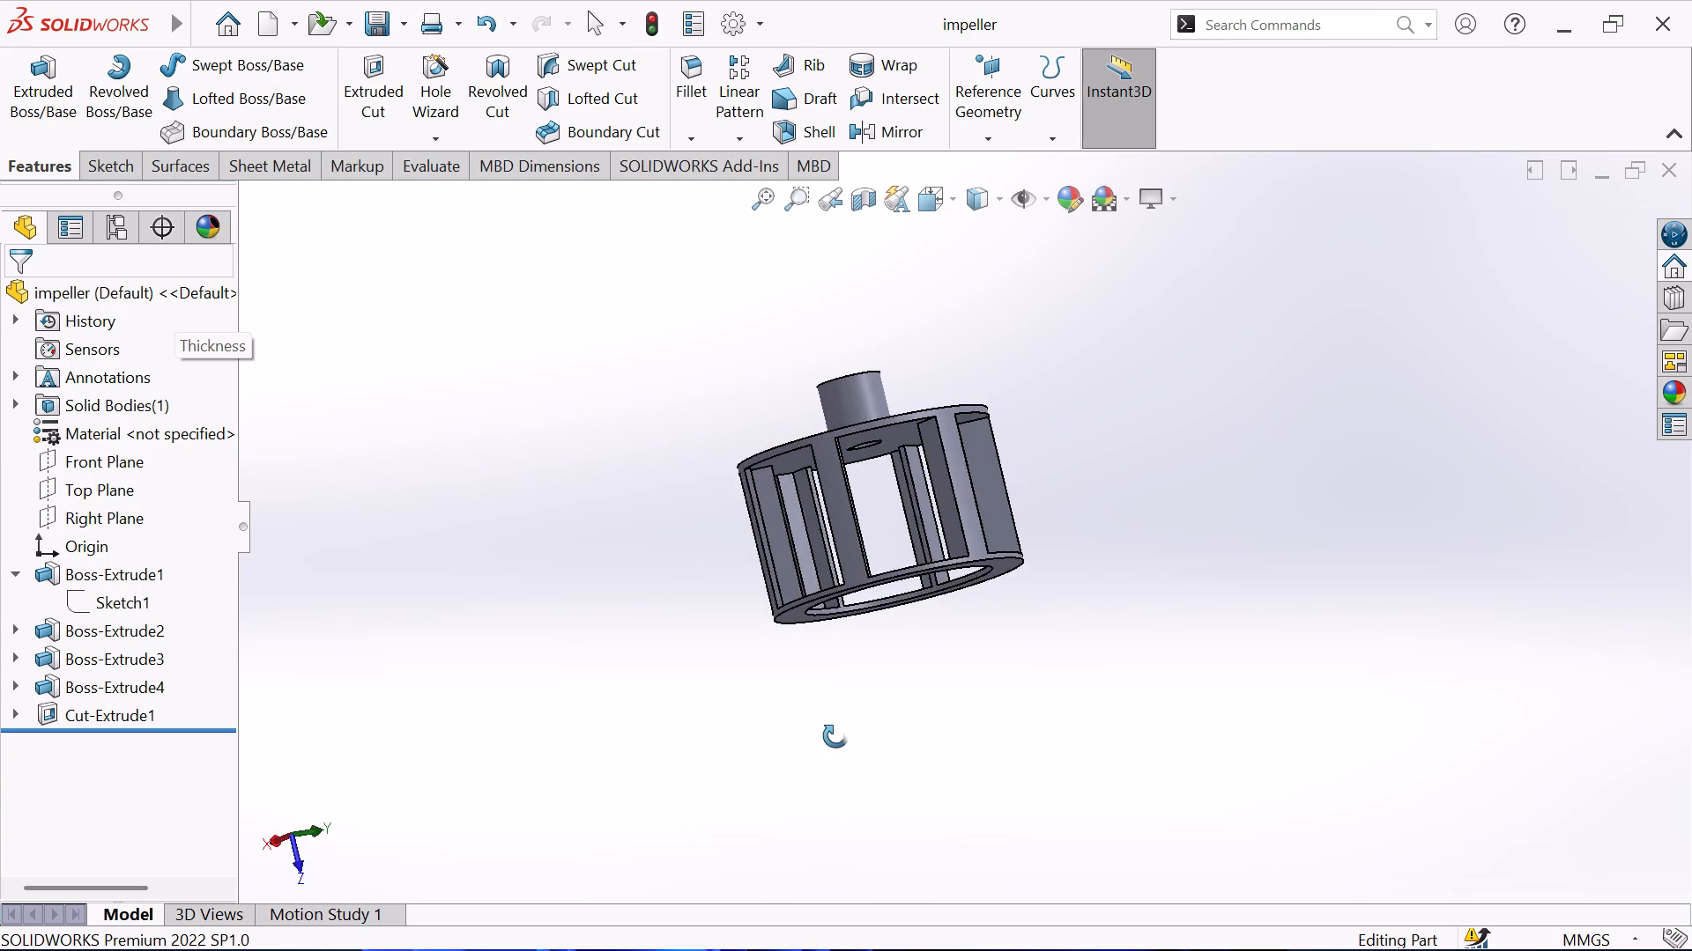
middle_click_drag(835, 736, 605, 772)
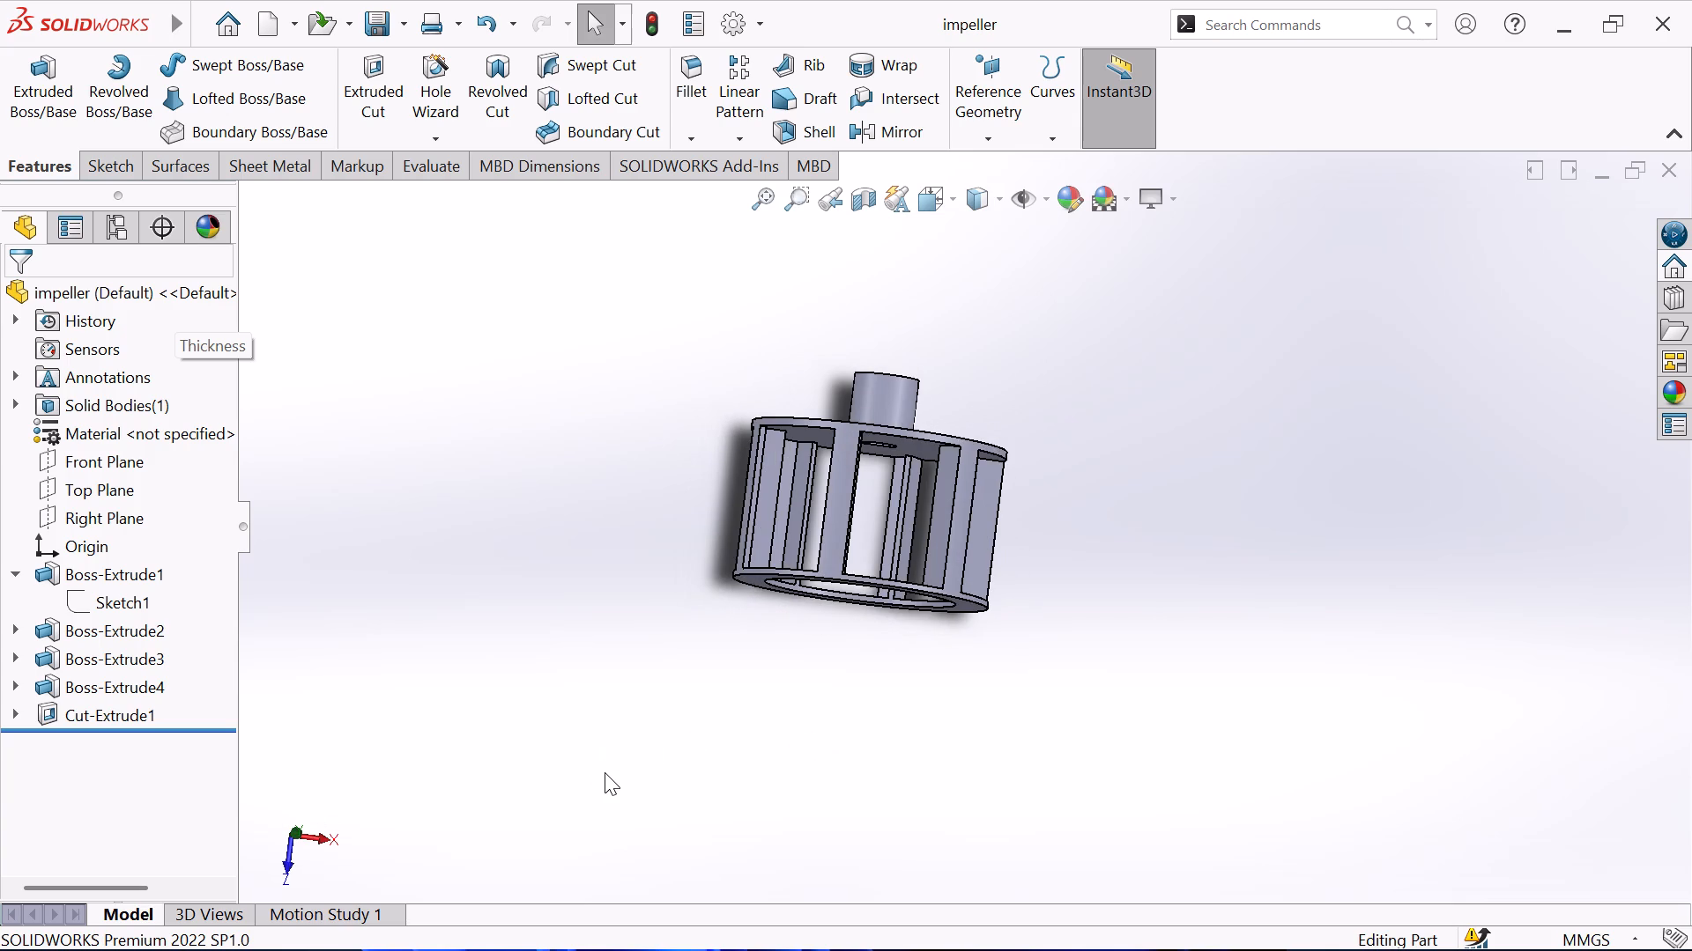
Inspect the ribs and the openings between them from the side of the cage, at overall and closer range.
scroll(605, 763, "up", 1)
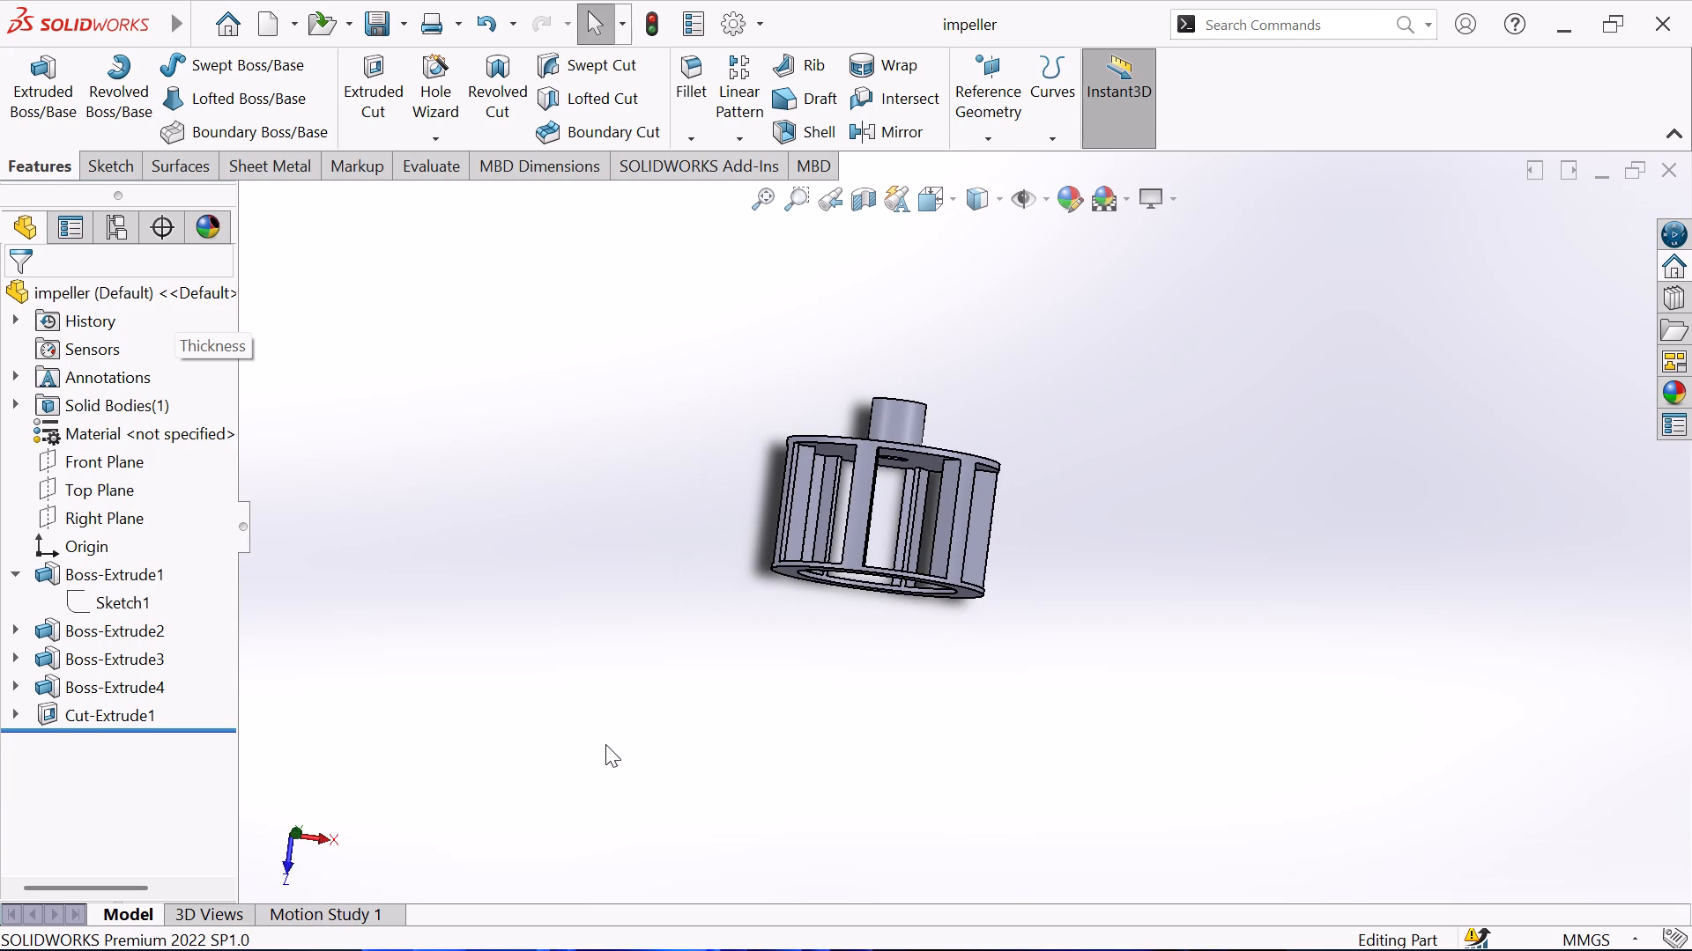
scroll(605, 744, "up", 1)
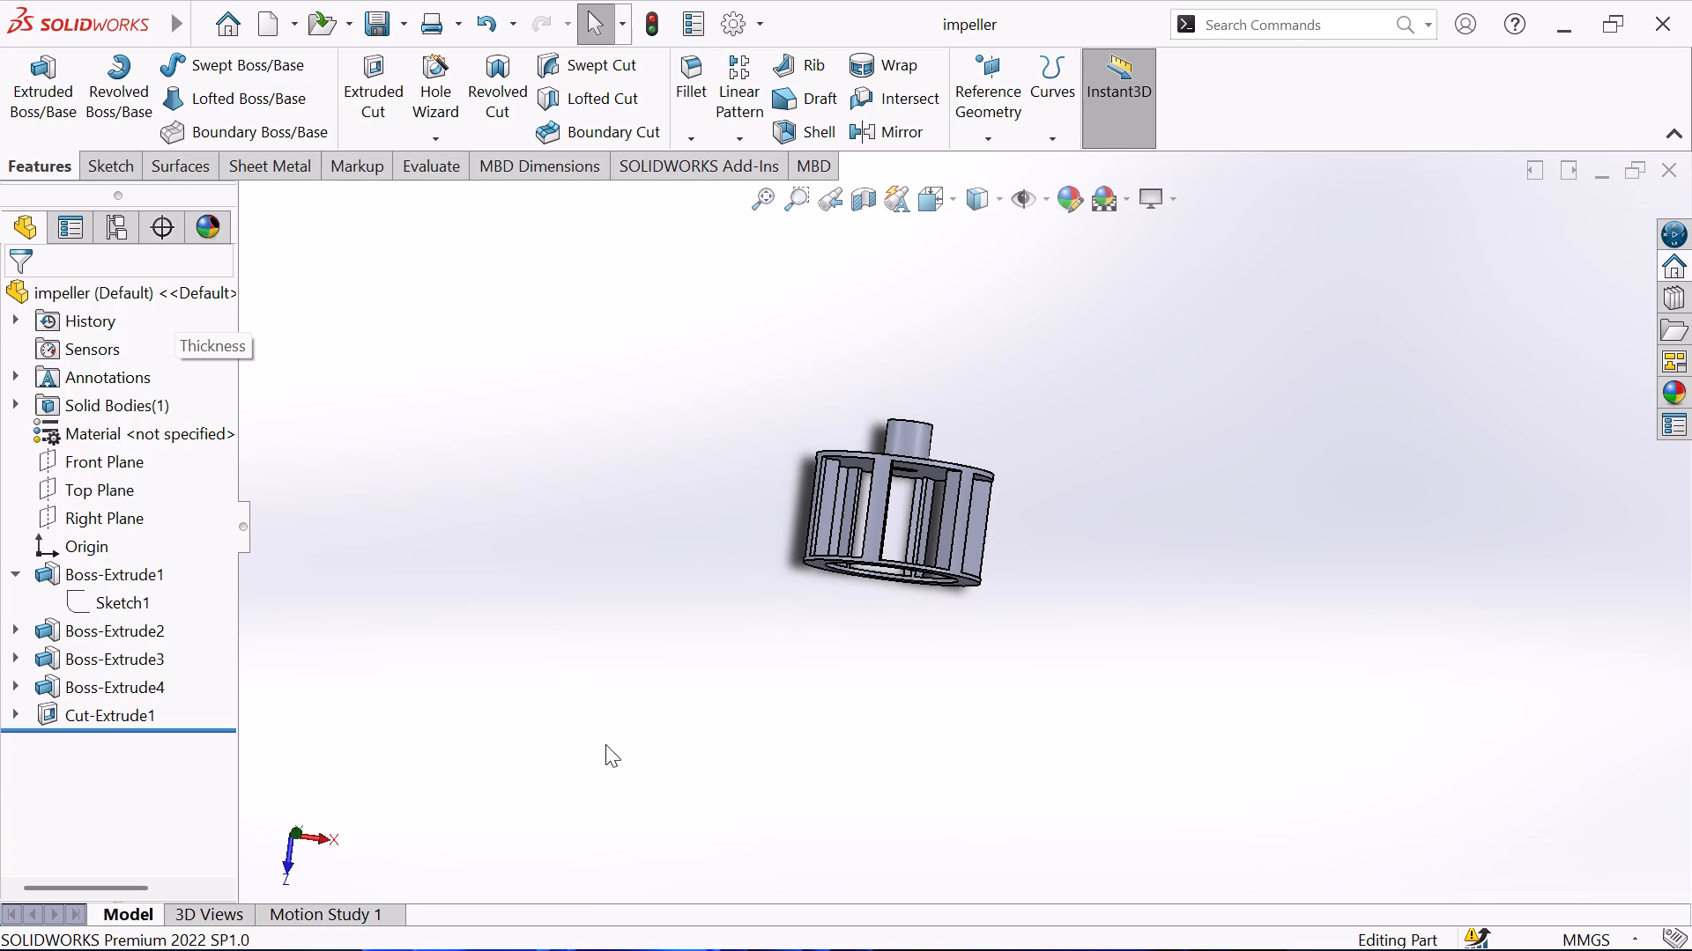
scroll(612, 735, "up", 1)
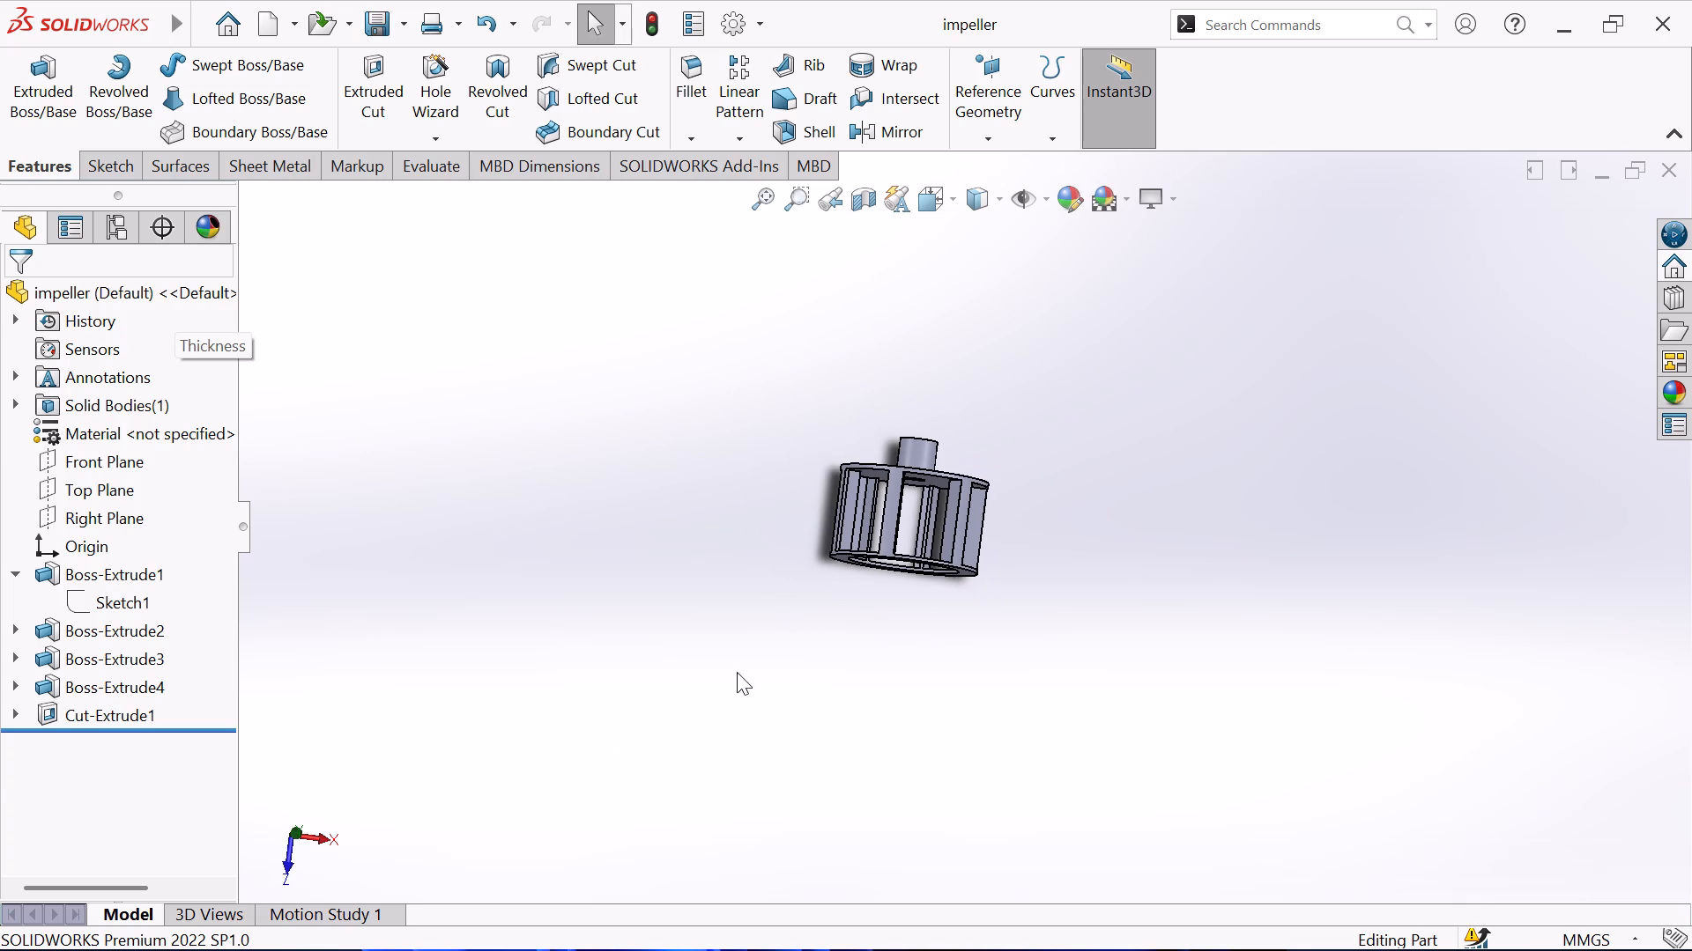
scroll(1038, 527, "down", 3)
scroll(781, 490, "down", 1)
scroll(701, 502, "down", 1)
middle_click_drag(752, 500, 757, 501)
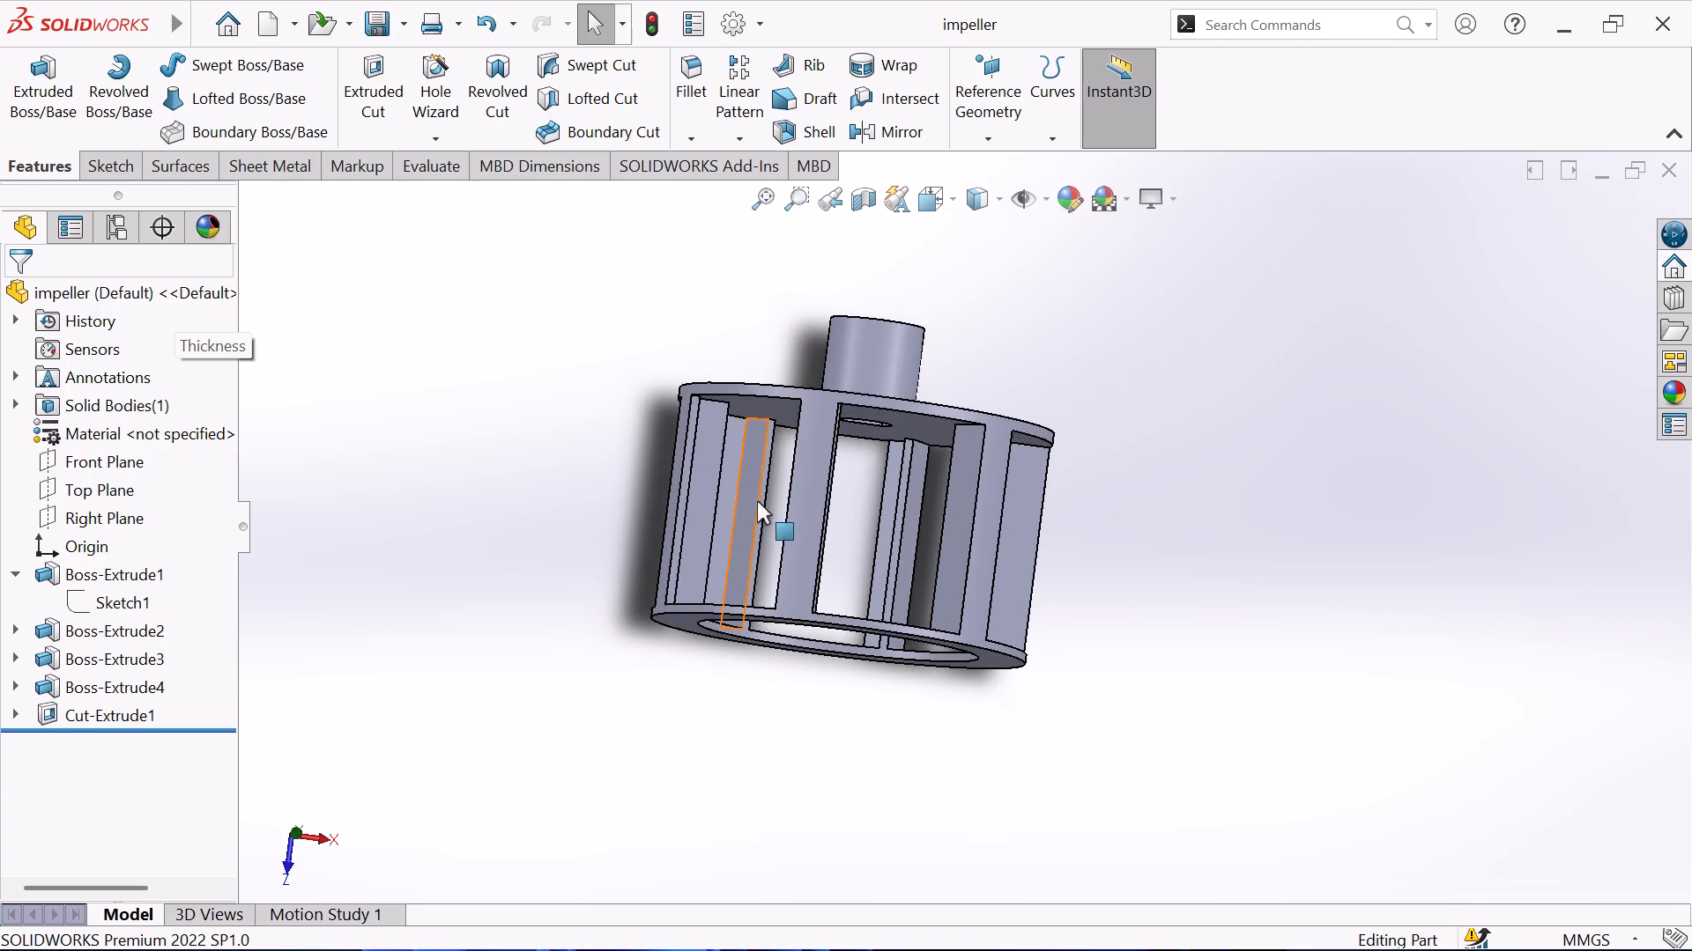
middle_click_drag(757, 501, 811, 540)
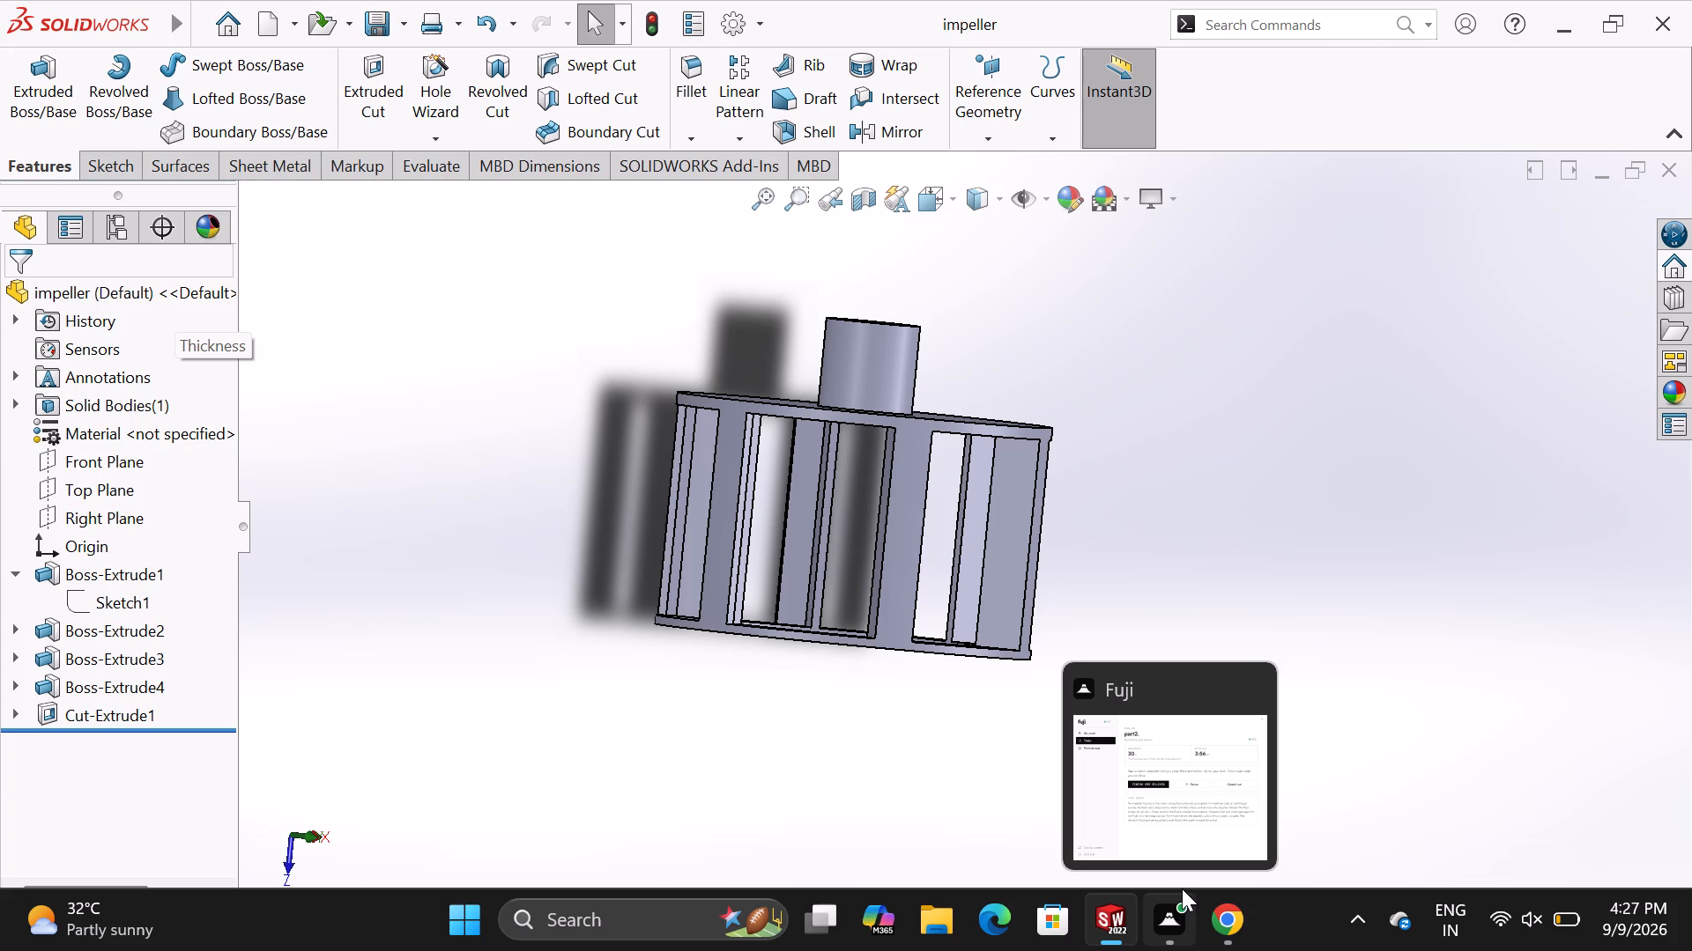
scroll(1182, 888, "up", 1)
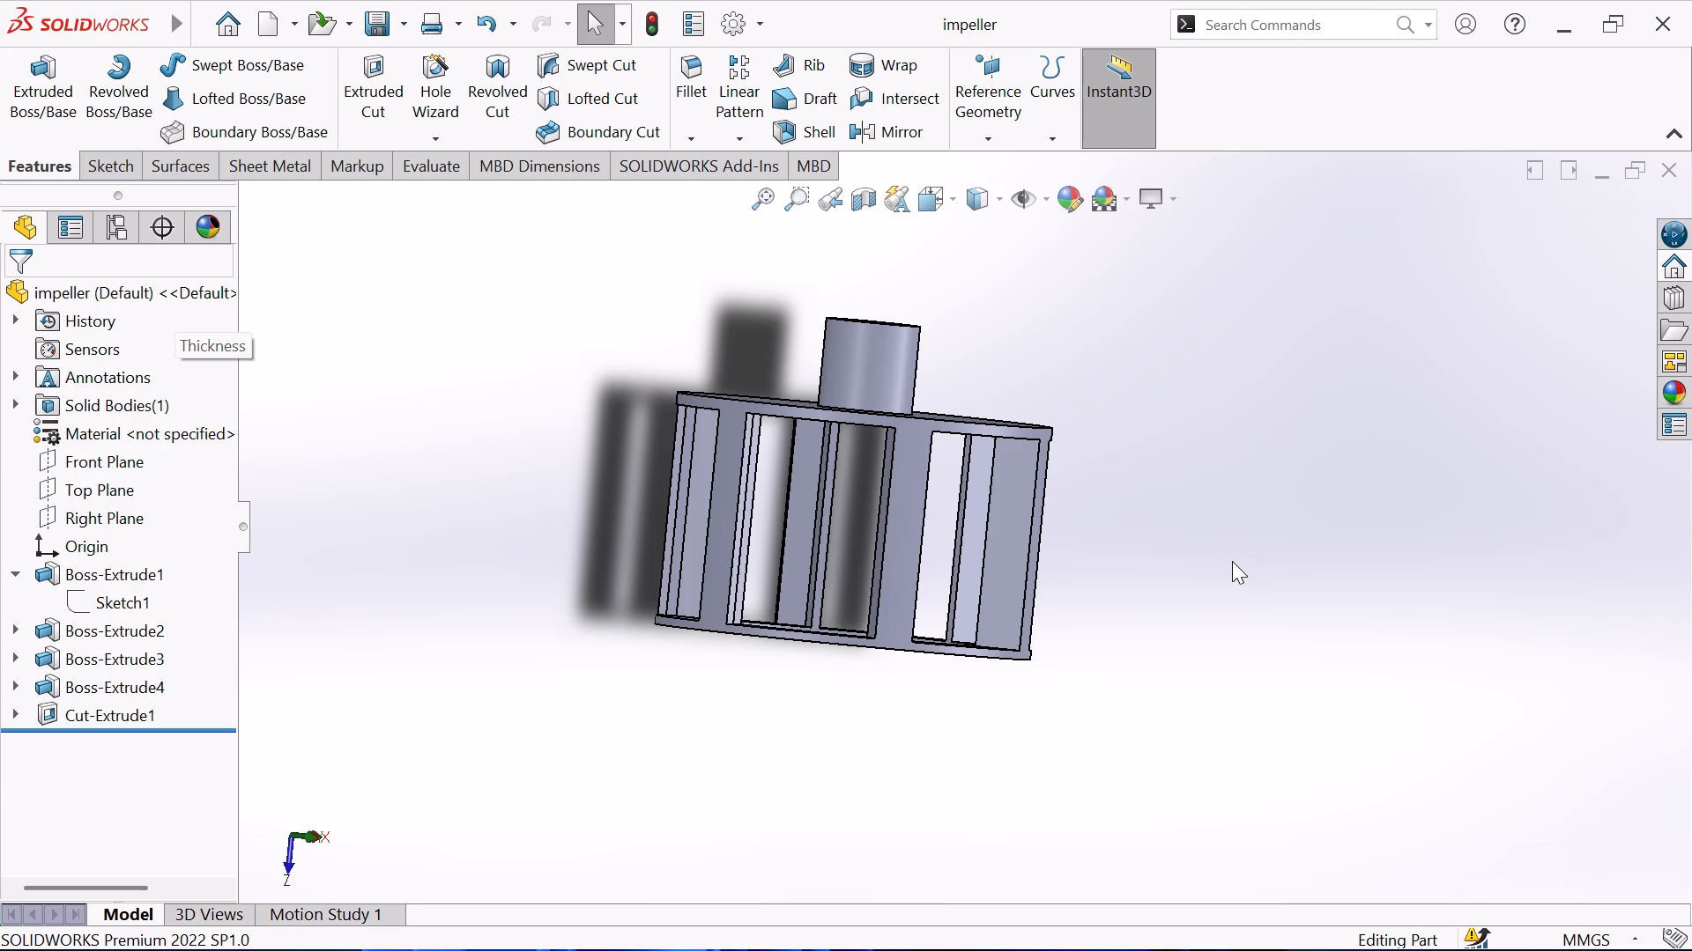
Inspect the cage interior through the open end ring, checking the rib ends and the D-shaped bore in the disc.
scroll(863, 431, "down", 2)
middle_click_drag(863, 483, 905, 269)
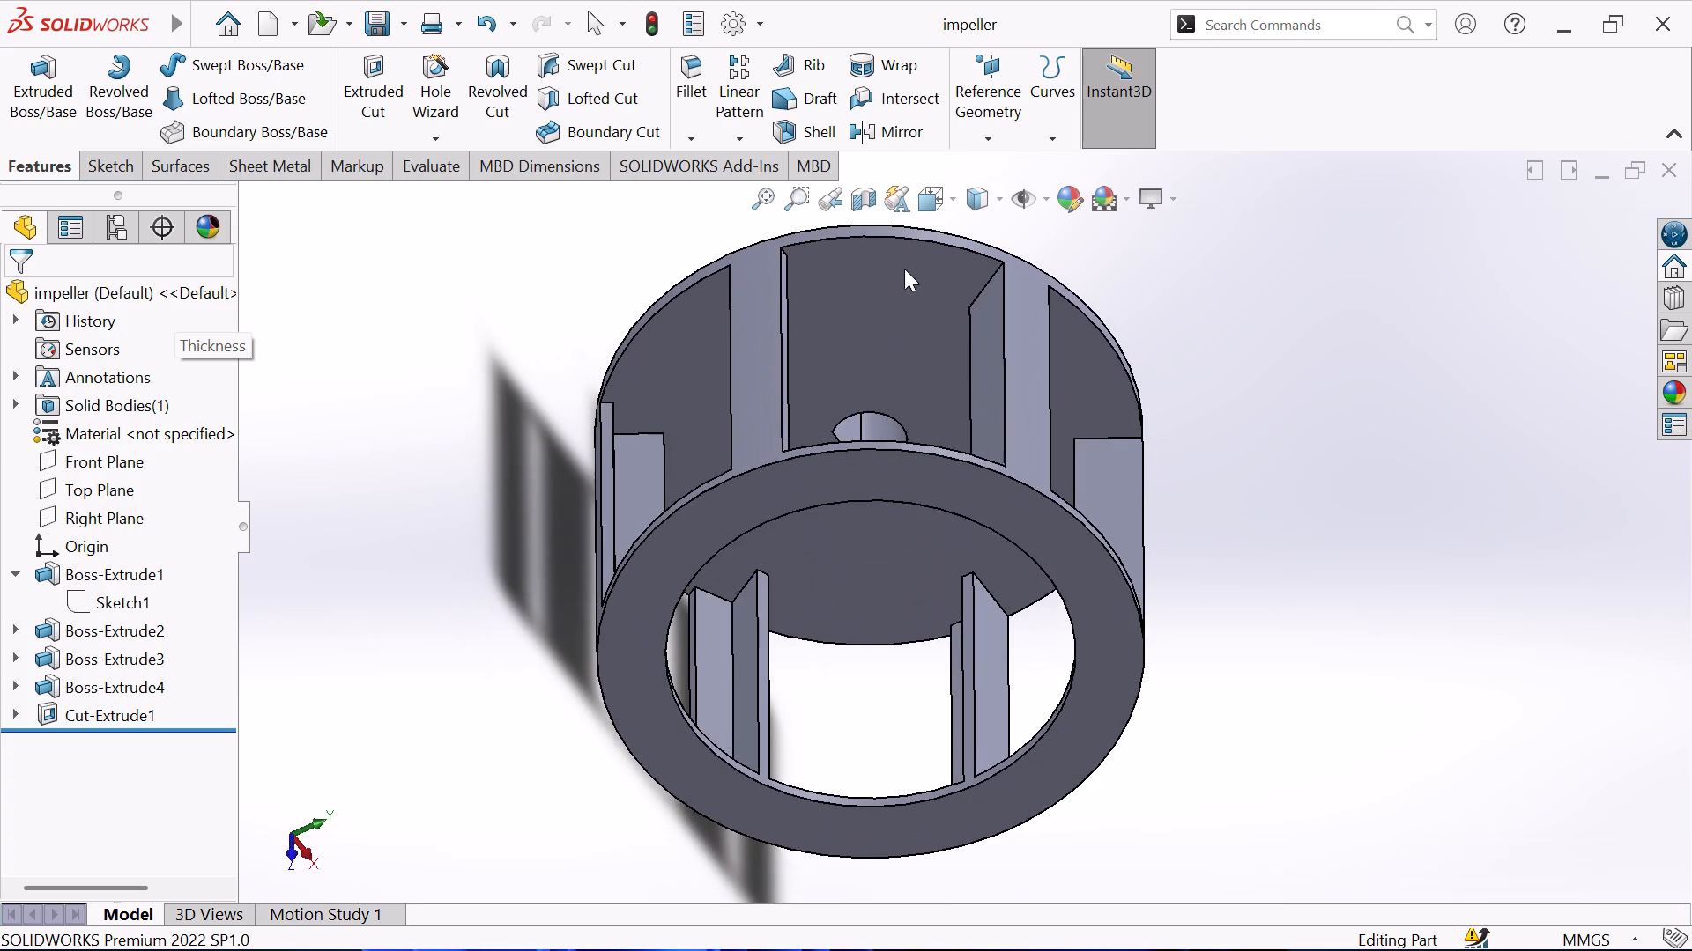
middle_click_drag(826, 530, 825, 391)
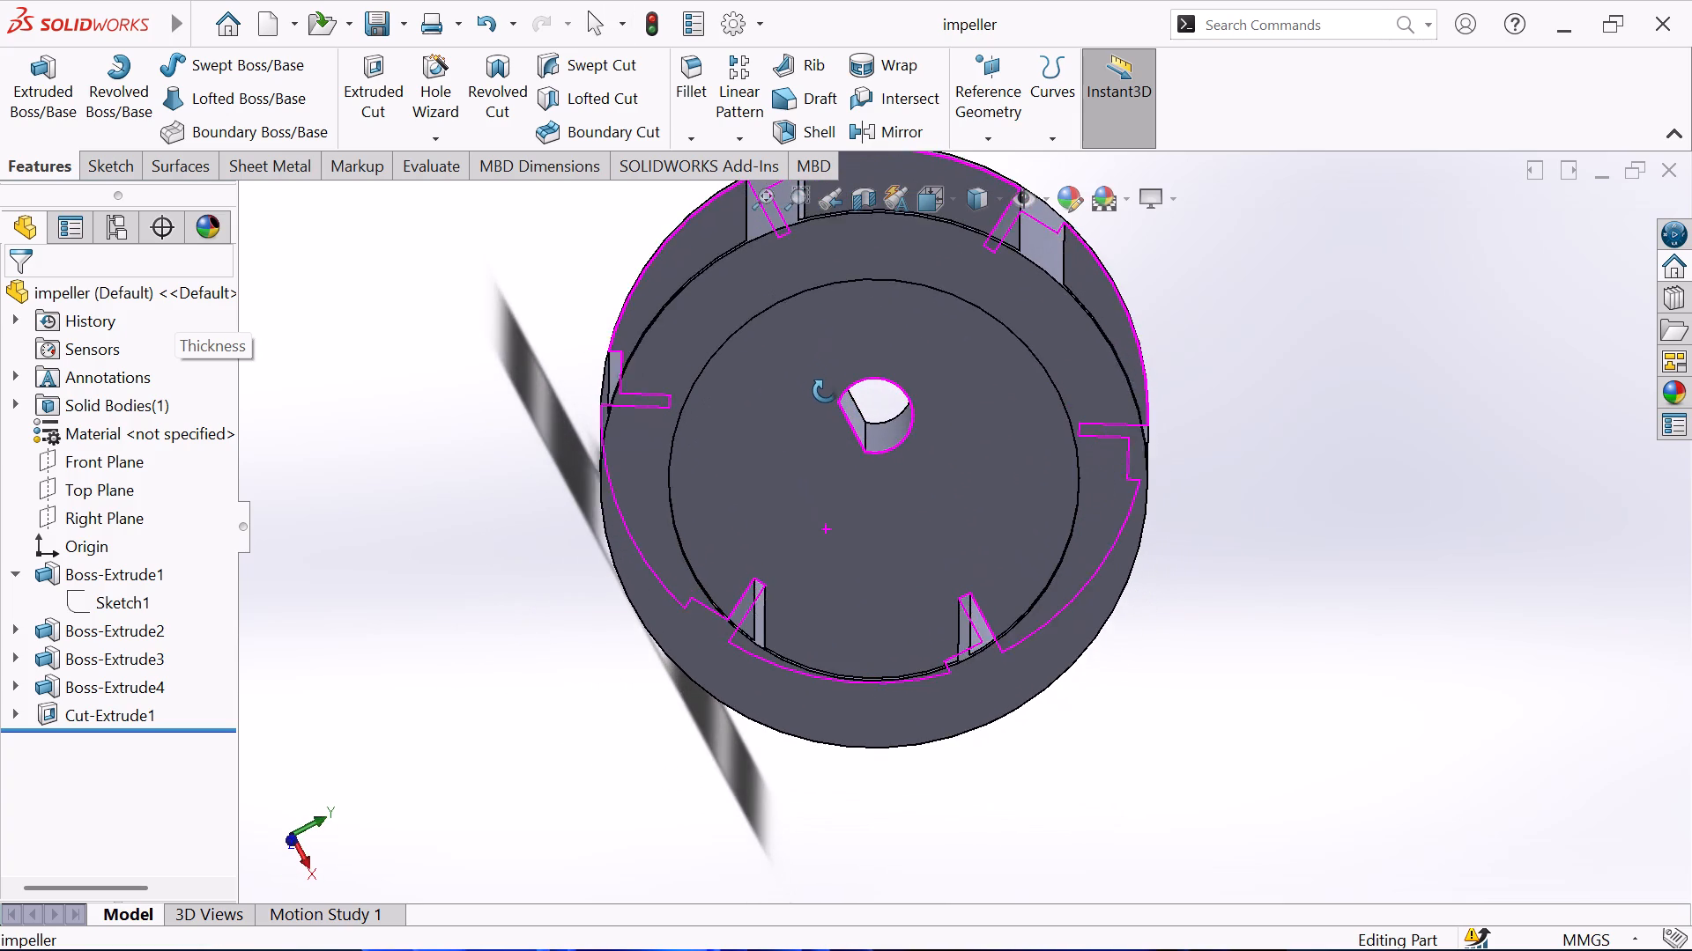
middle_click_drag(825, 391, 824, 391)
middle_click_drag(879, 424, 788, 362)
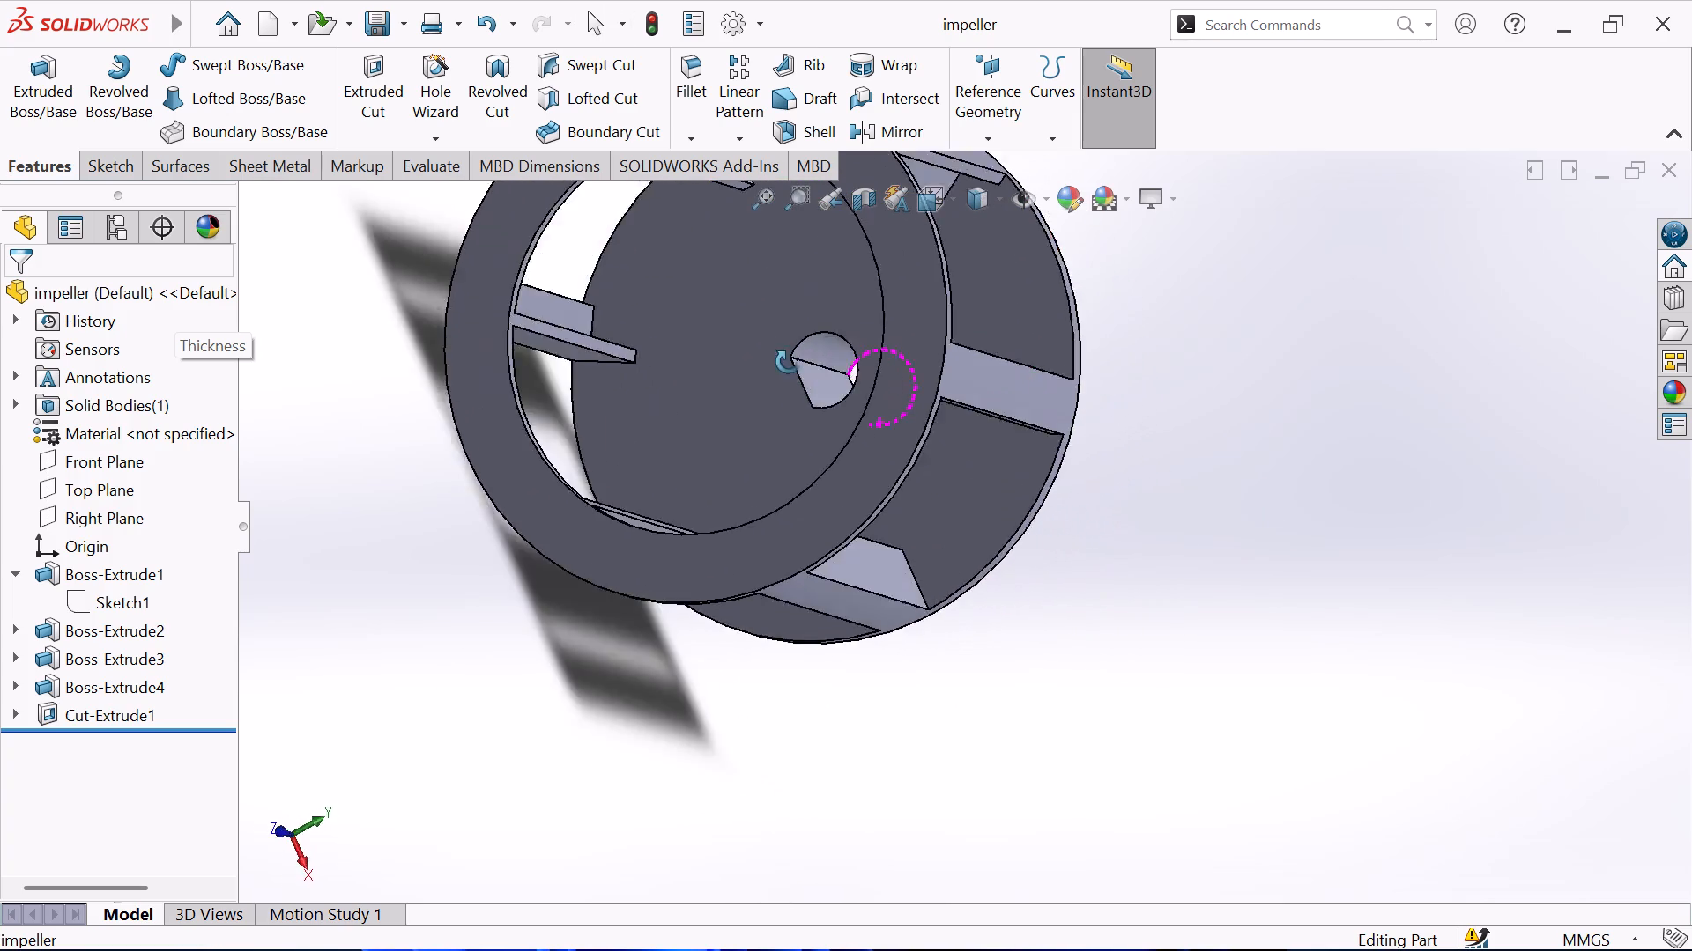
middle_click_drag(788, 362, 747, 417)
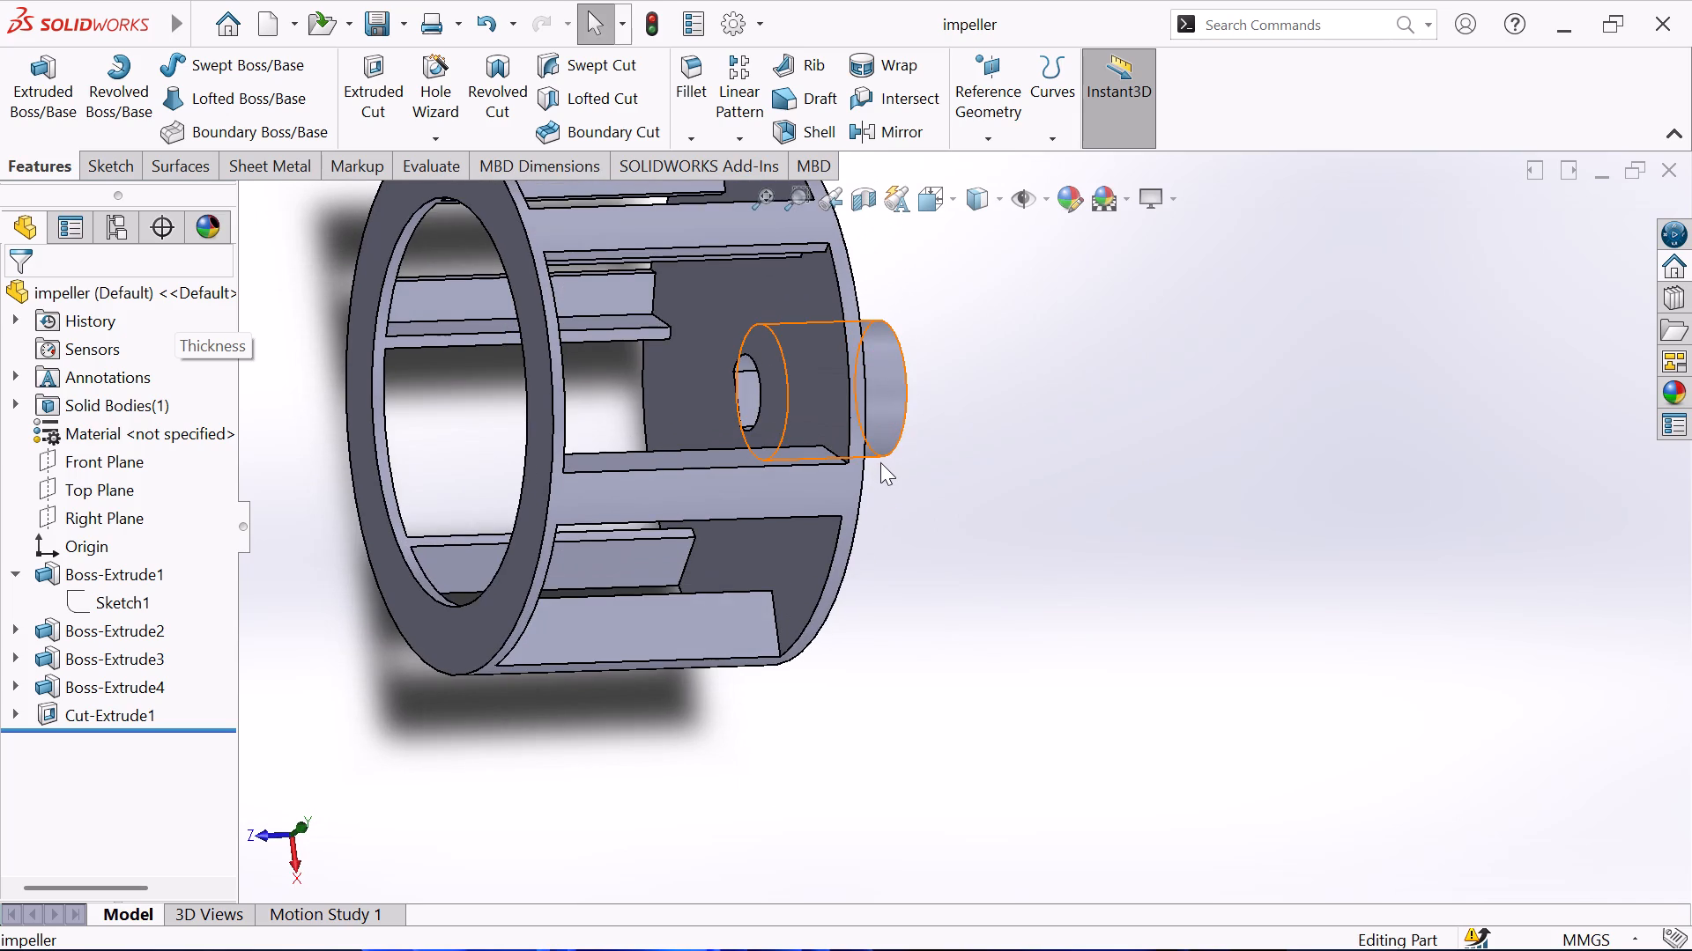
Review the whole impeller from the isometric view, and from the boss side with its D-shaped bore facing the viewer.
key("7")
key("ctrl+7")
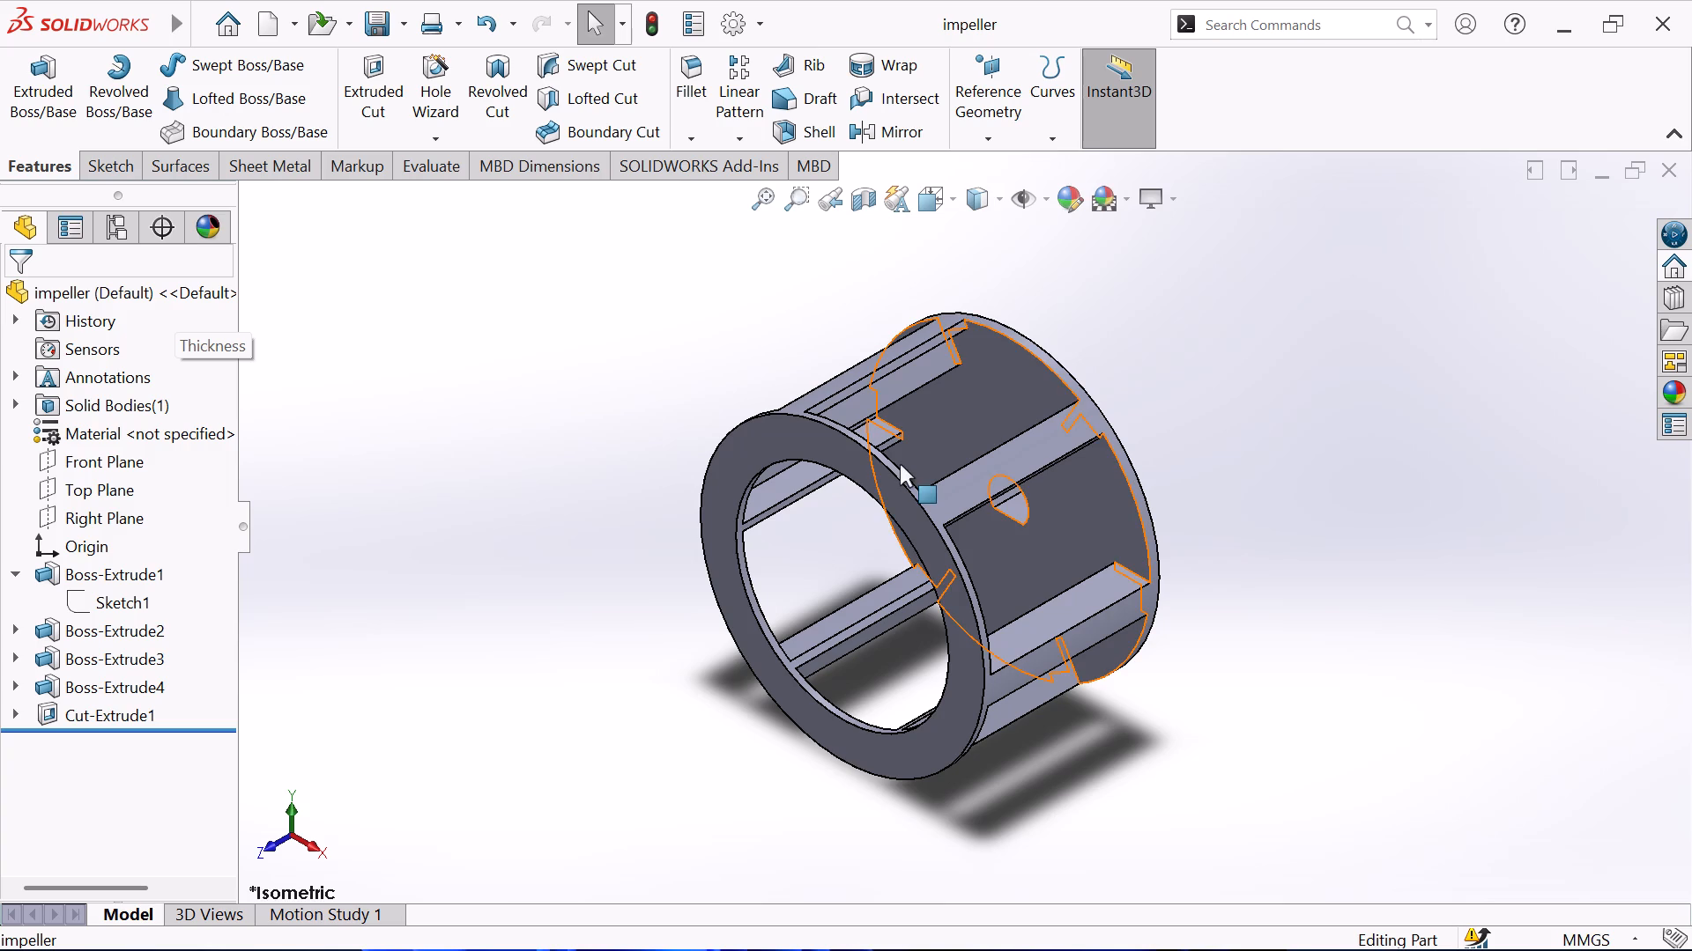
scroll(650, 432, "up", 1)
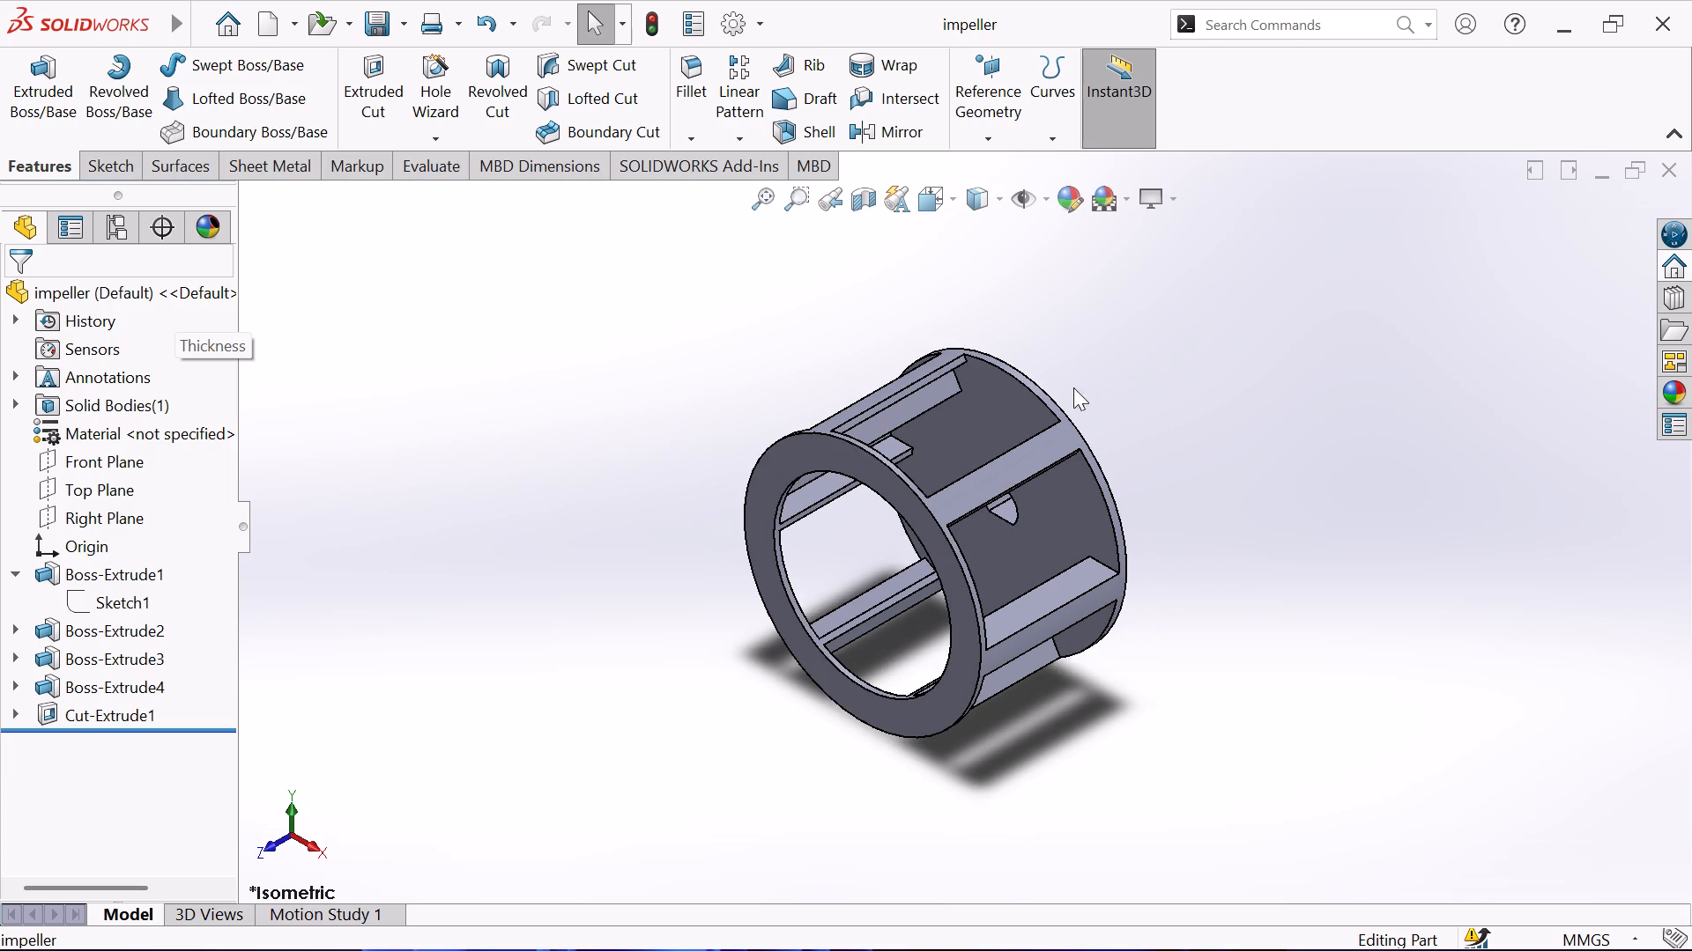
middle_click_drag(1126, 363, 826, 452)
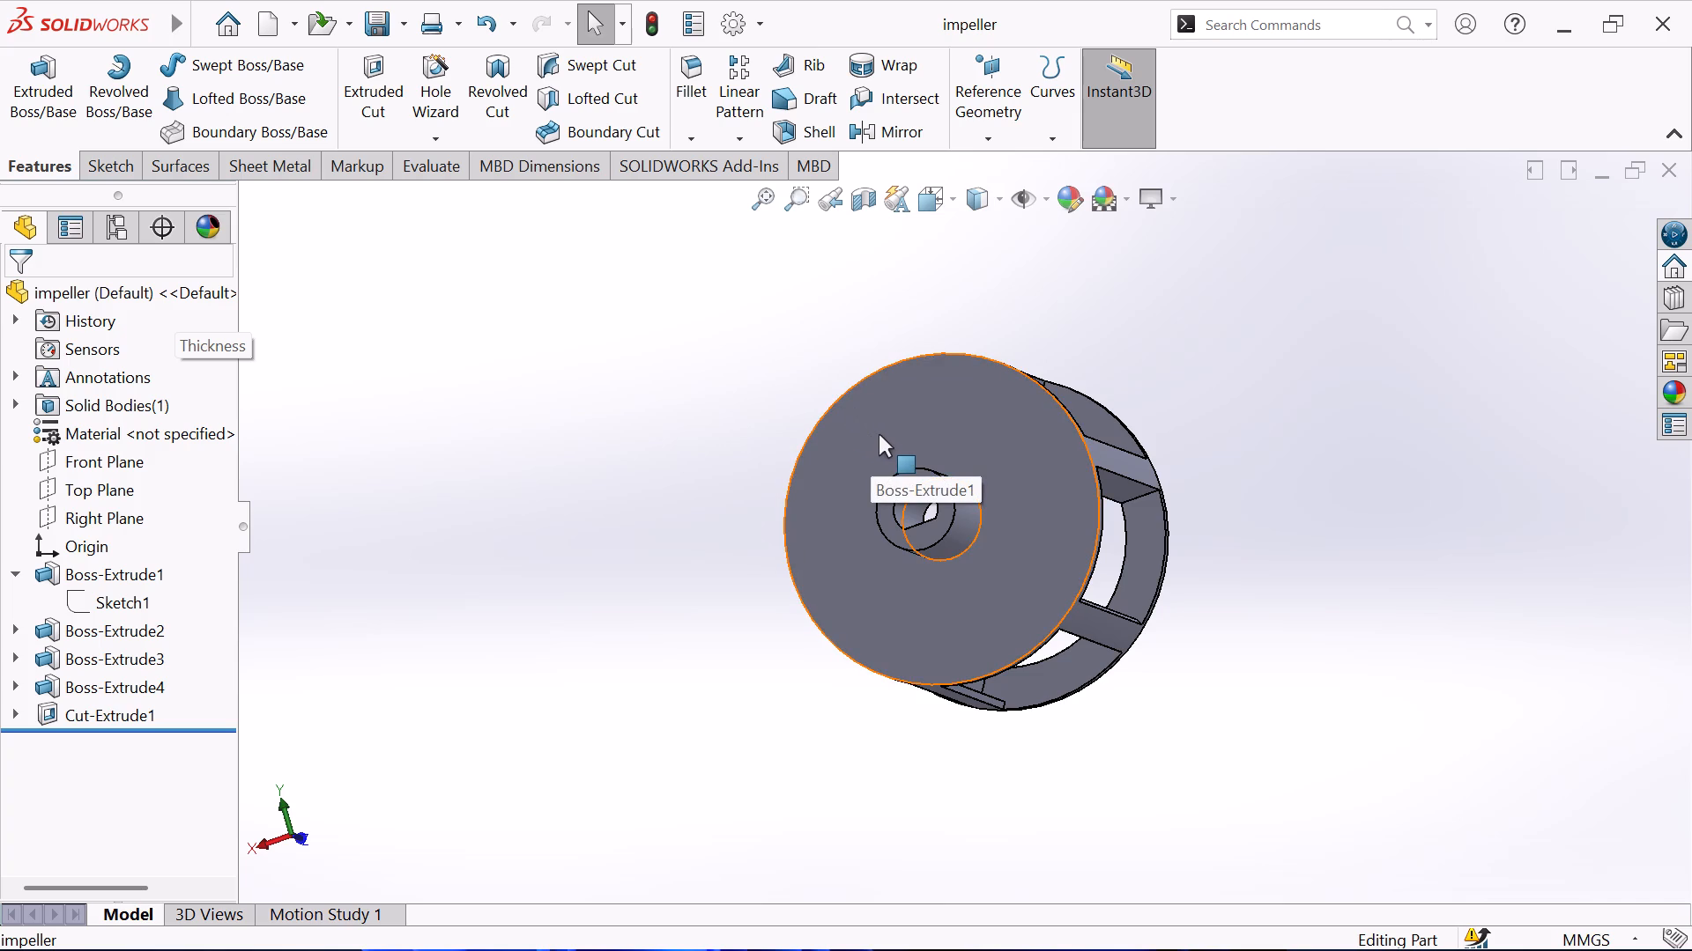
scroll(890, 431, "up", 1)
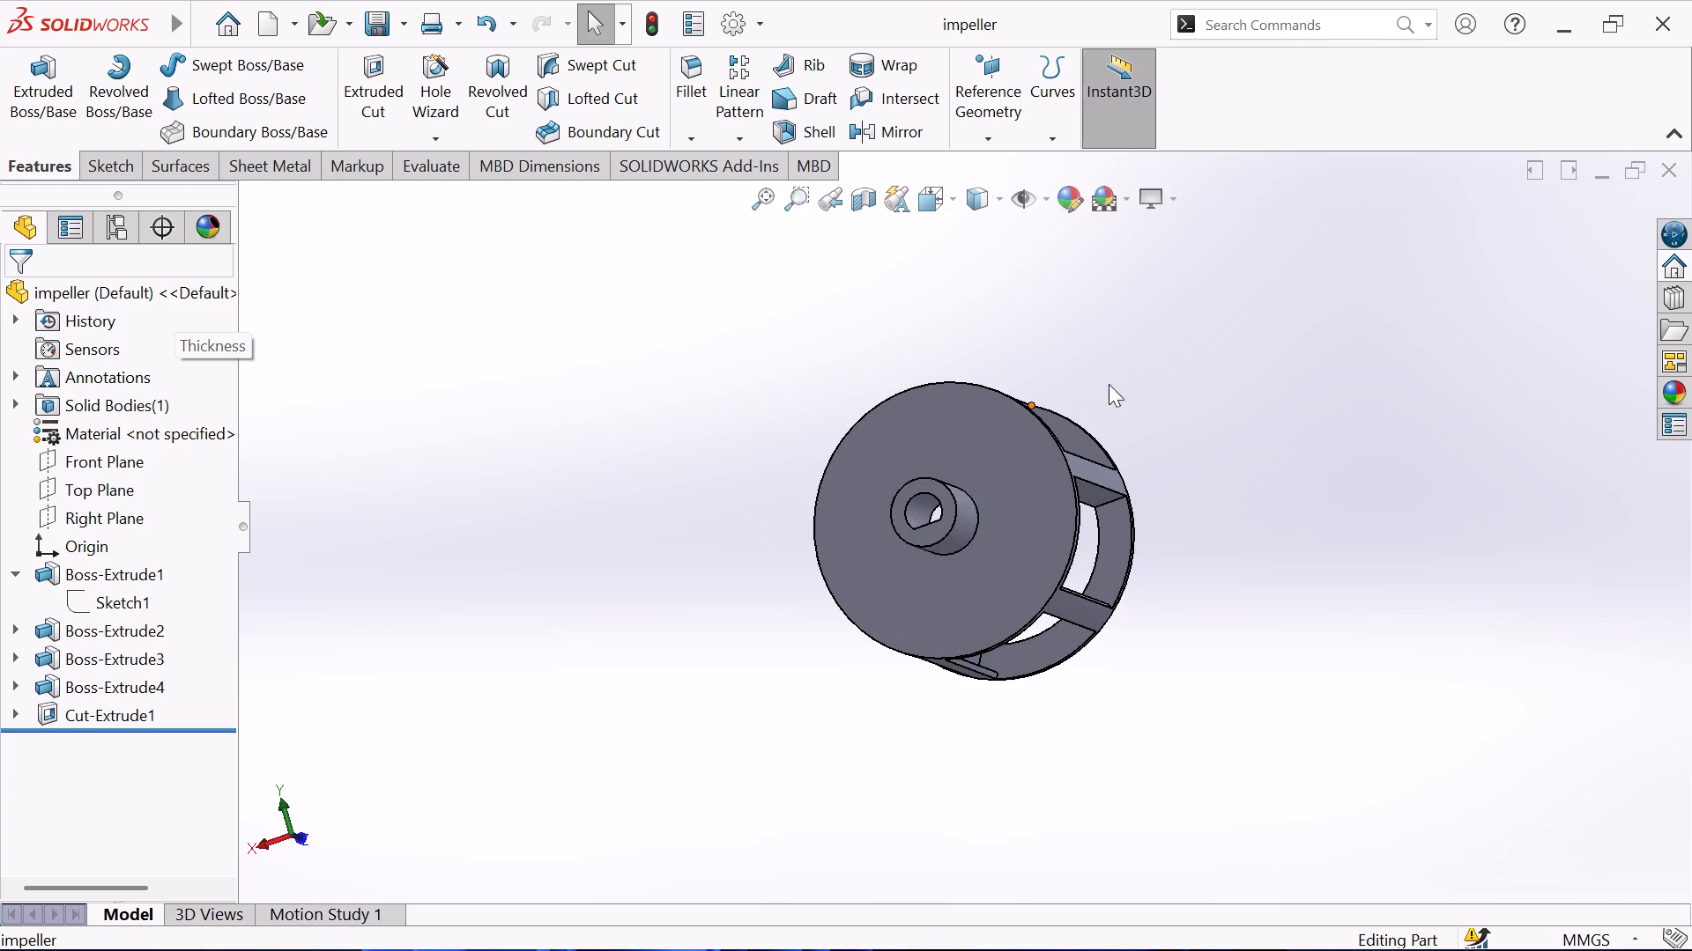
middle_click_drag(1142, 383, 1207, 263)
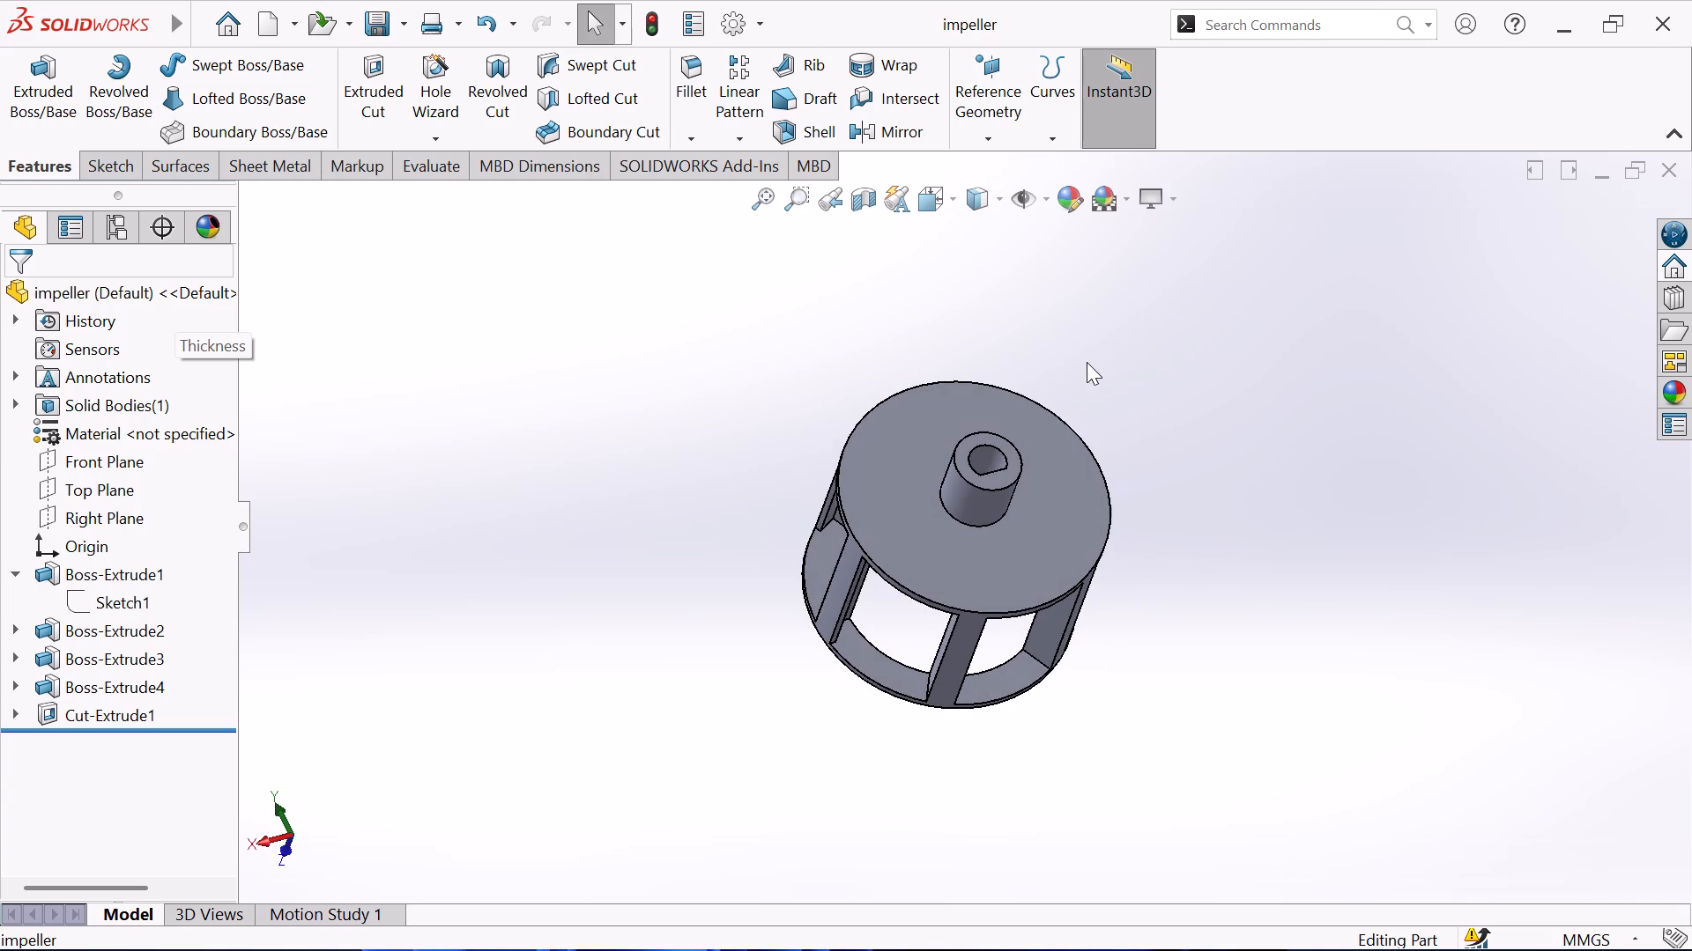